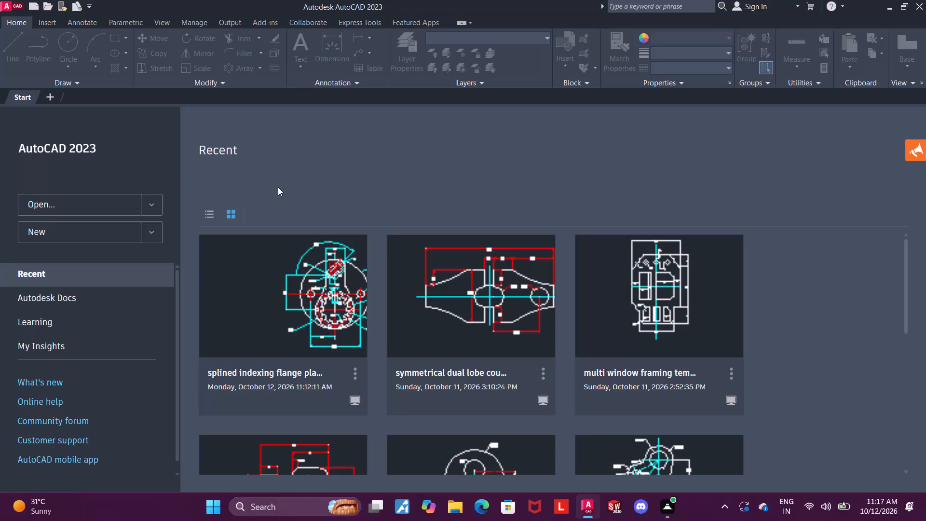
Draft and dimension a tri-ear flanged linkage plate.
Create a new drawing.
{"action": "left_click", "coordinate": [92, 236]}
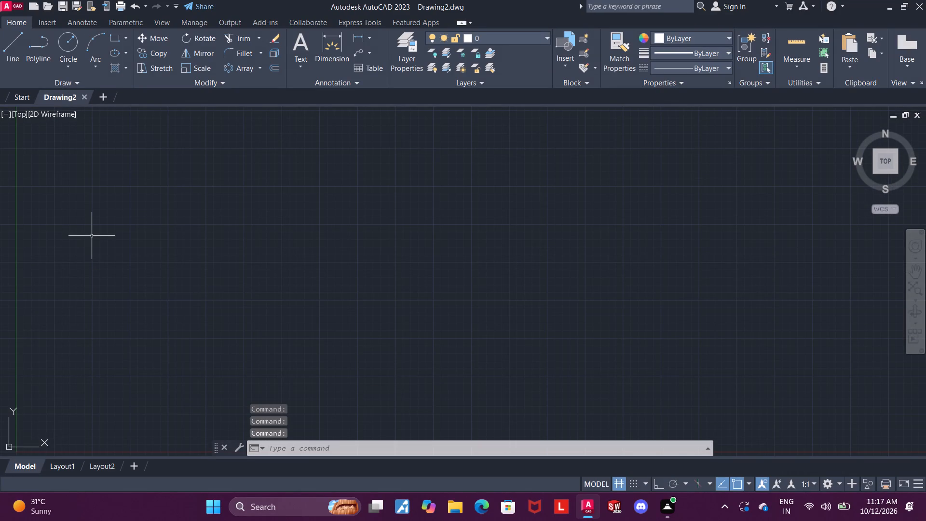
Turn on command logging with LOGFILEON.
{"action": "type", "text": "logfile"}
{"action": "left_click", "coordinate": [146, 261]}
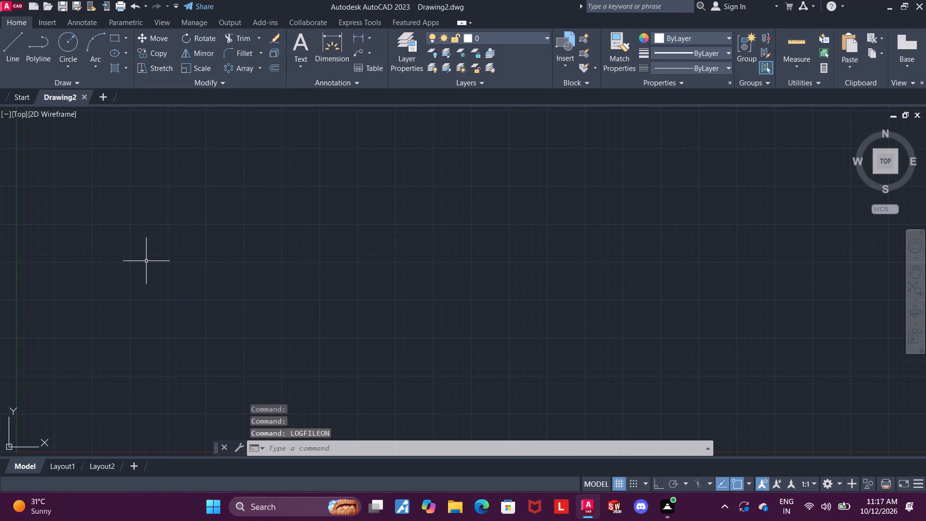
{"action": "key", "text": "Return"}
{"action": "key", "text": "Return"}
Set the model space limits from 0,0 to 100,100.
{"action": "type", "text": "lo"}
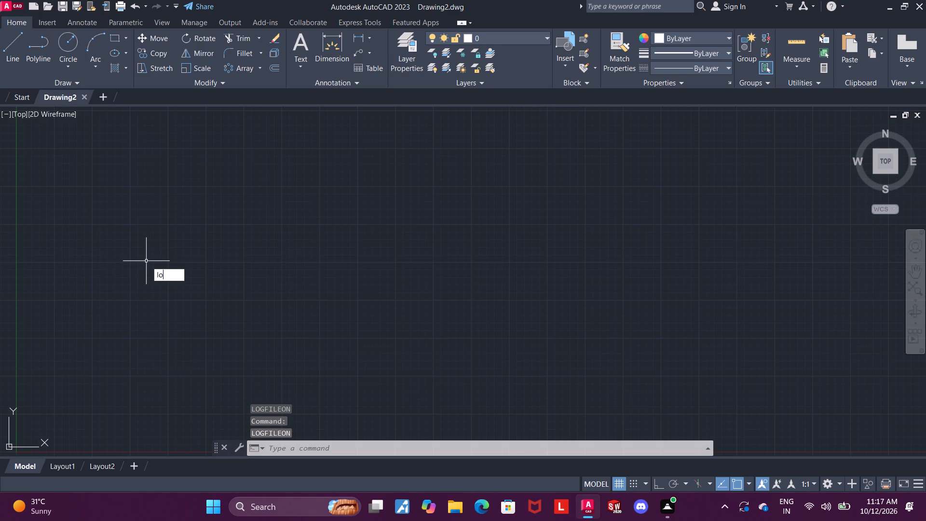
{"action": "key", "text": "BackSpace"}
{"action": "type", "text": "imits"}
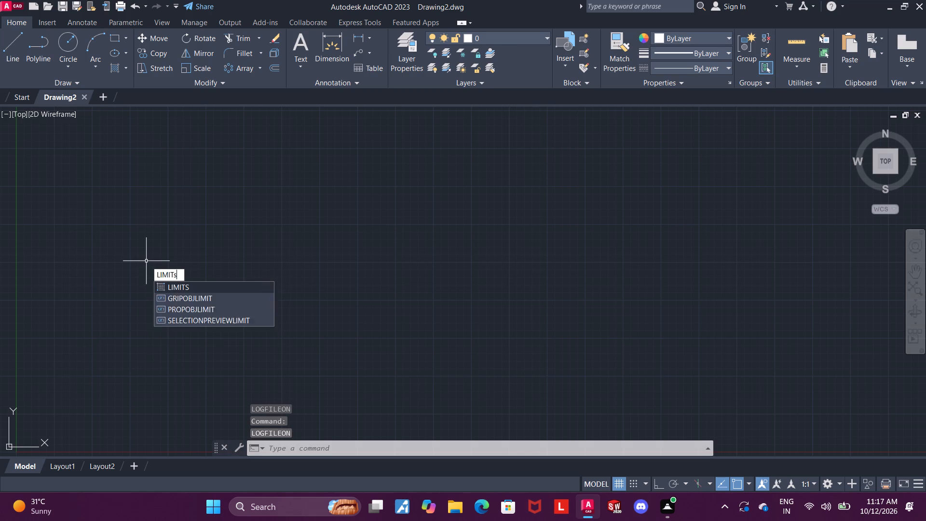
{"action": "key", "text": "Return"}
{"action": "type", "text": "0,0"}
{"action": "key", "text": "Return"}
{"action": "type", "text": "100,100"}
{"action": "key", "text": "Return"}
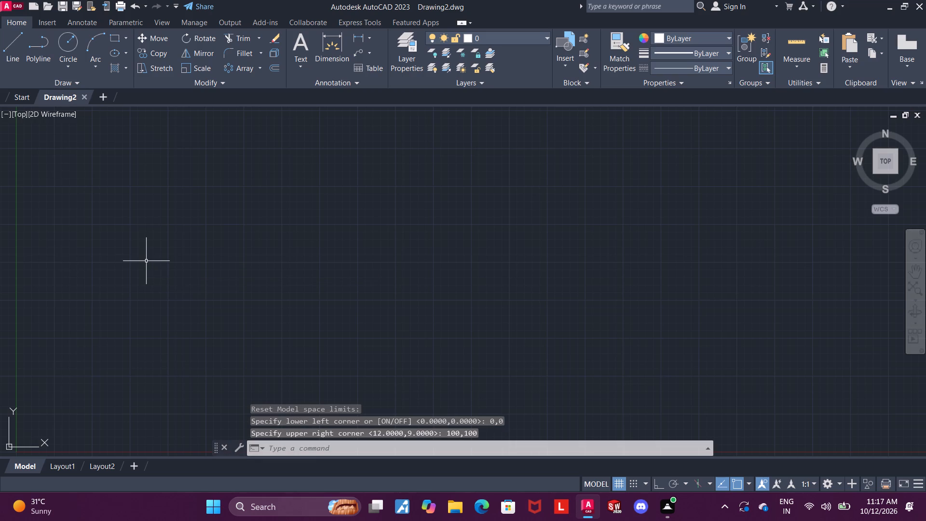
Draw a circle of radius 20 above and to the right of the origin.
{"action": "scroll", "coordinate": [186, 254], "scroll_direction": "down", "scroll_amount": 2}
{"action": "middle_click_drag", "start_coordinate": [661, 220], "coordinate": [597, 255]}
{"action": "scroll", "coordinate": [607, 237], "scroll_direction": "down", "scroll_amount": 1}
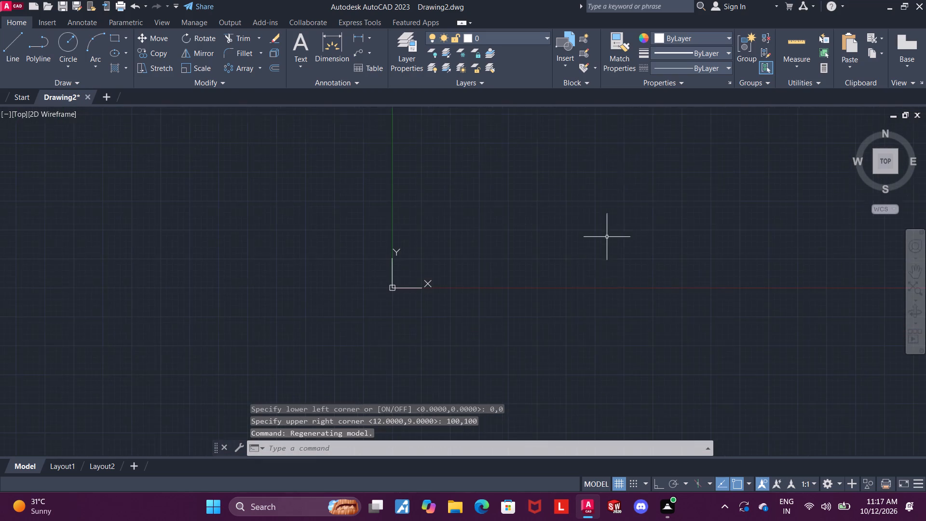
{"action": "scroll", "coordinate": [607, 237], "scroll_direction": "down", "scroll_amount": 1}
{"action": "middle_click_drag", "start_coordinate": [655, 230], "coordinate": [399, 317]}
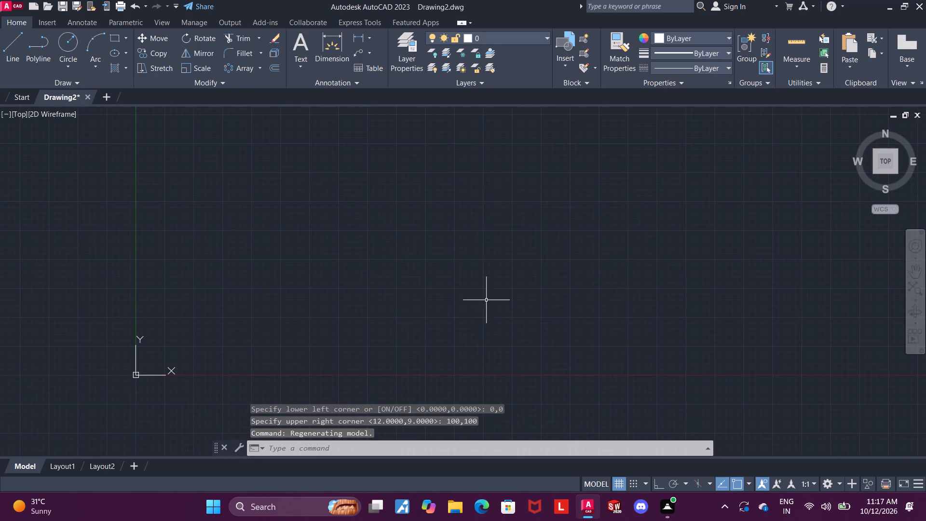
{"action": "left_click", "coordinate": [68, 42]}
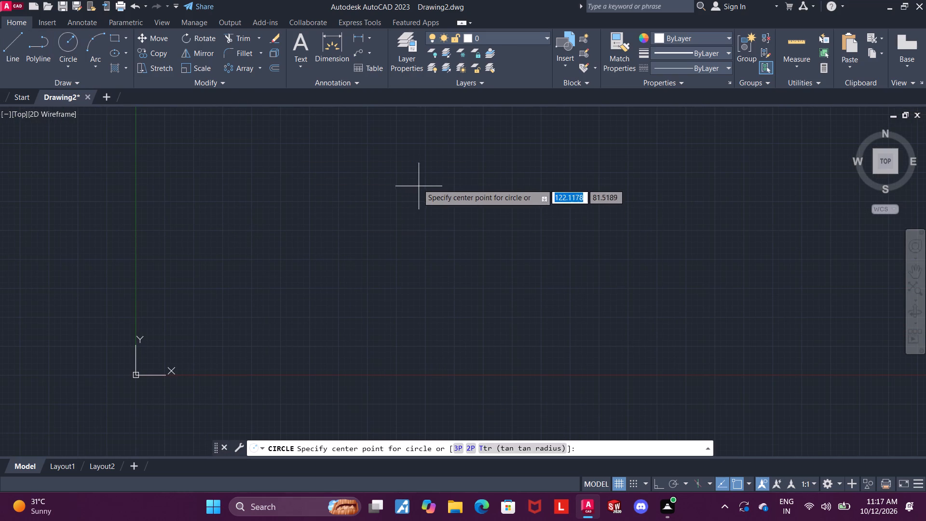
{"action": "left_click", "coordinate": [421, 176]}
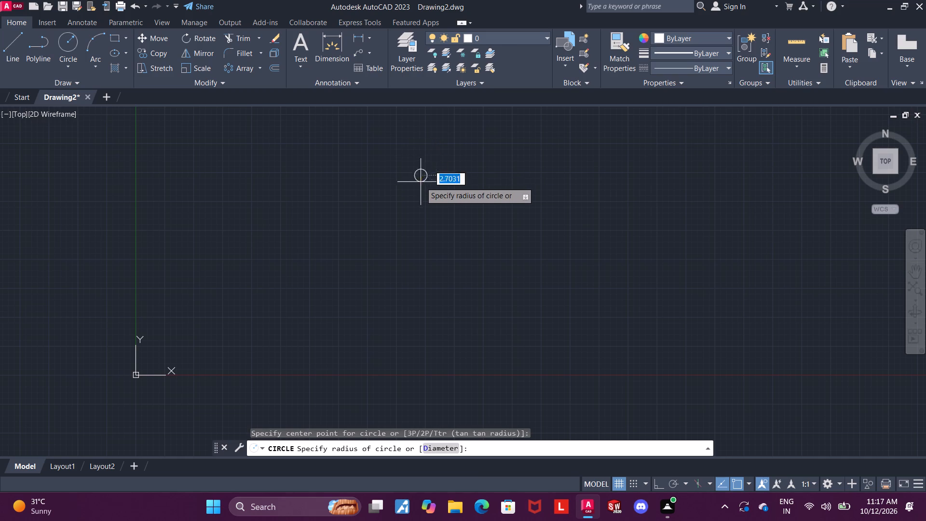
{"action": "type", "text": "20"}
{"action": "key", "text": "Return"}
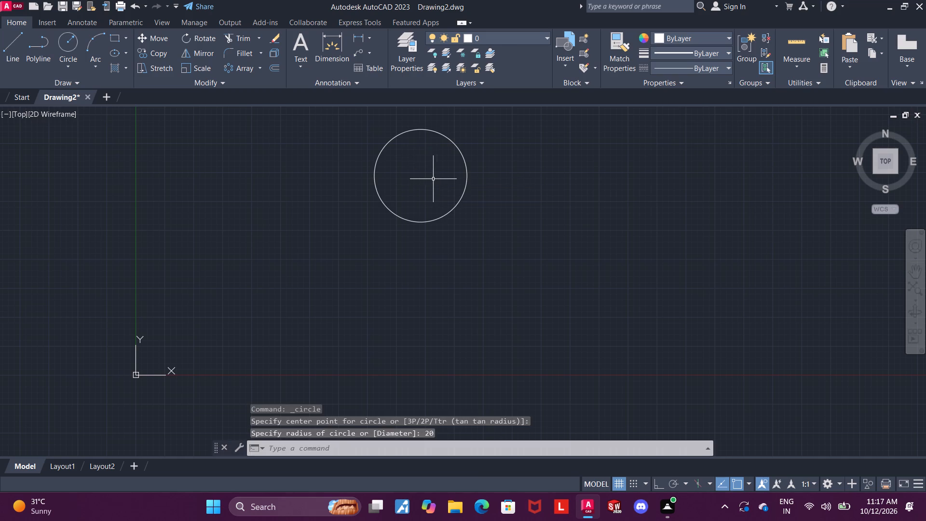
{"action": "key", "text": "Escape"}
Move the circle by its centre farther from the origin, to about 367,324.
{"action": "scroll", "coordinate": [452, 181], "scroll_direction": "down", "scroll_amount": 2}
{"action": "middle_click_drag", "start_coordinate": [529, 198], "coordinate": [456, 228]}
{"action": "scroll", "coordinate": [429, 178], "scroll_direction": "up", "scroll_amount": 1}
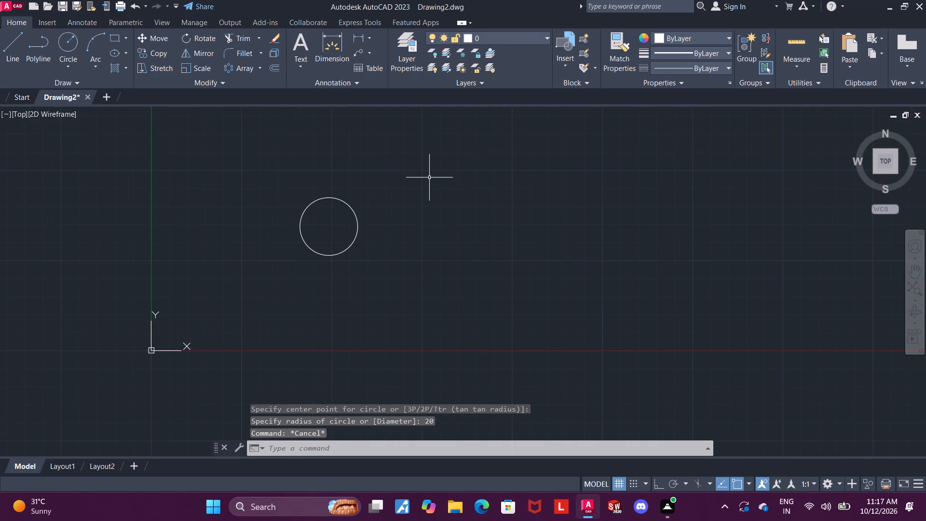
{"action": "scroll", "coordinate": [588, 228], "scroll_direction": "down", "scroll_amount": 3}
{"action": "middle_click_drag", "start_coordinate": [613, 207], "coordinate": [471, 262]}
{"action": "scroll", "coordinate": [467, 260], "scroll_direction": "up", "scroll_amount": 1}
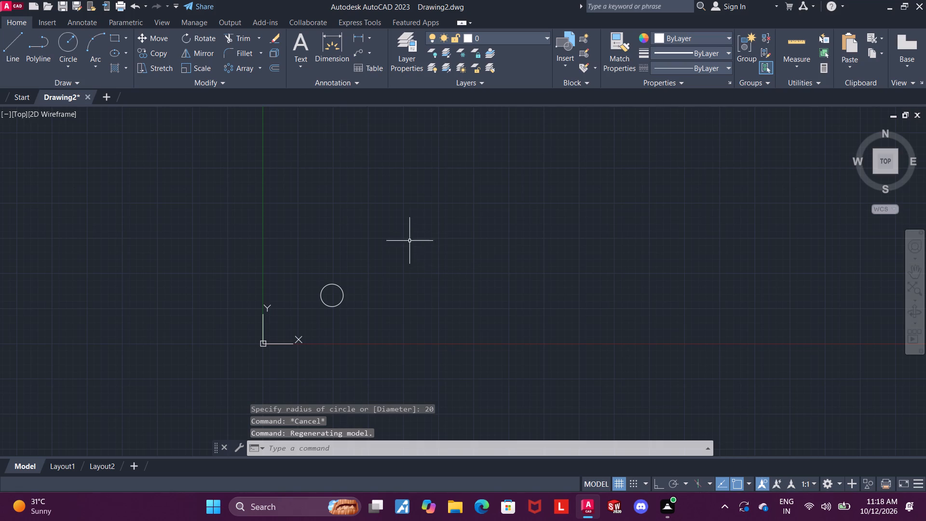
{"action": "left_click", "coordinate": [360, 260]}
{"action": "left_click", "coordinate": [319, 310]}
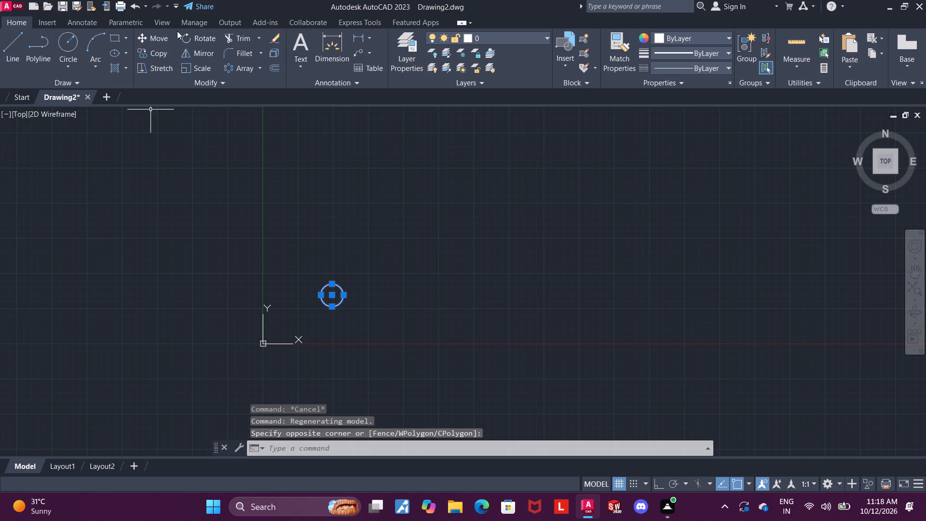
{"action": "left_click", "coordinate": [159, 36]}
{"action": "left_click", "coordinate": [329, 296]}
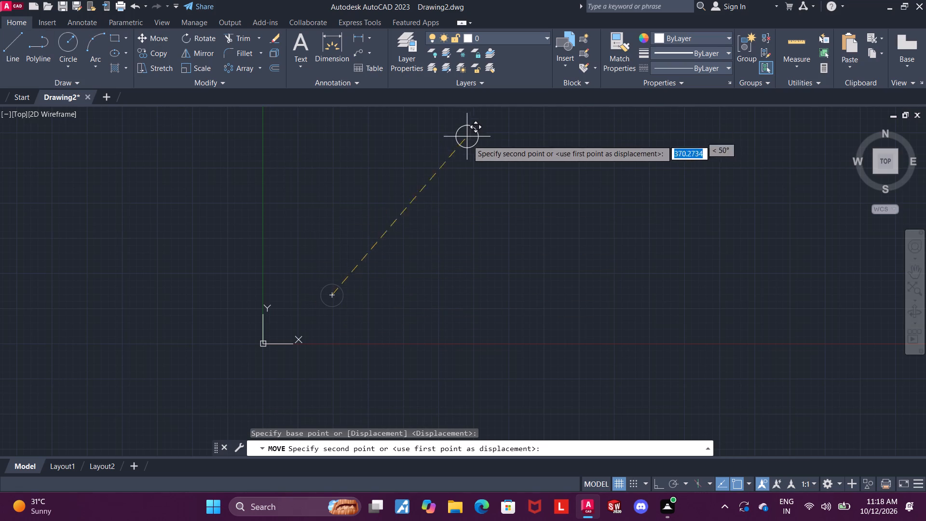
{"action": "left_click", "coordinate": [469, 162]}
Draw a horizontal line 118 long to the right from the circle's centre, with Ortho on.
{"action": "scroll", "coordinate": [481, 172], "scroll_direction": "down", "scroll_amount": 2}
{"action": "middle_click_drag", "start_coordinate": [654, 193], "coordinate": [627, 199]}
{"action": "scroll", "coordinate": [498, 159], "scroll_direction": "up", "scroll_amount": 1}
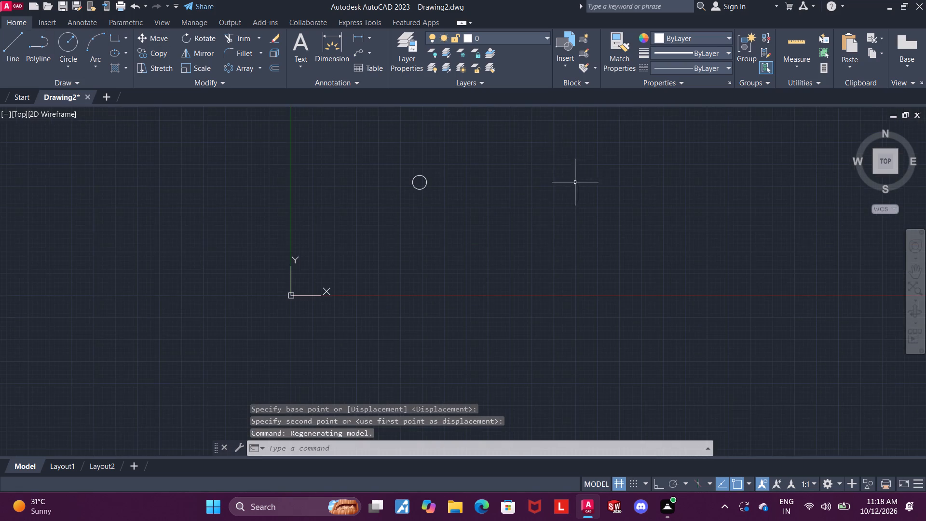
{"action": "scroll", "coordinate": [574, 182], "scroll_direction": "up", "scroll_amount": 1}
{"action": "key", "text": "Escape"}
{"action": "scroll", "coordinate": [433, 152], "scroll_direction": "up", "scroll_amount": 1}
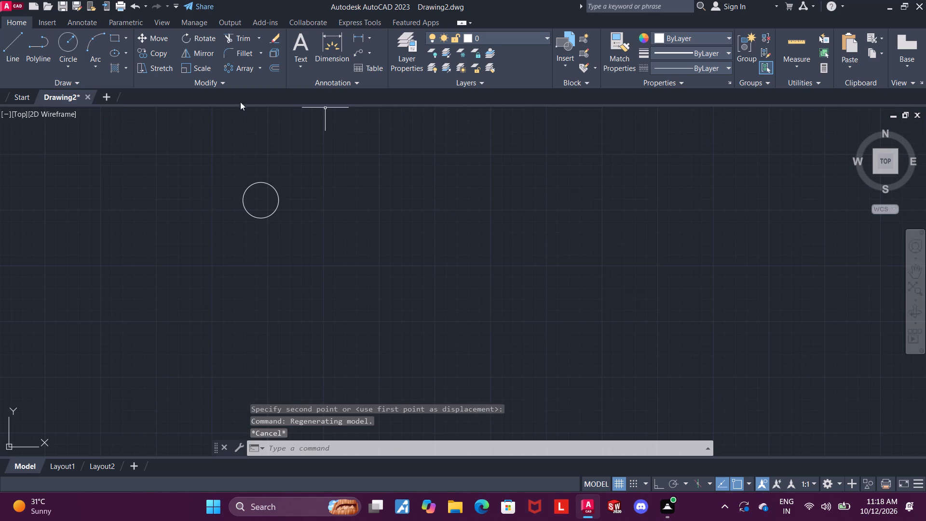
{"action": "left_click", "coordinate": [10, 55]}
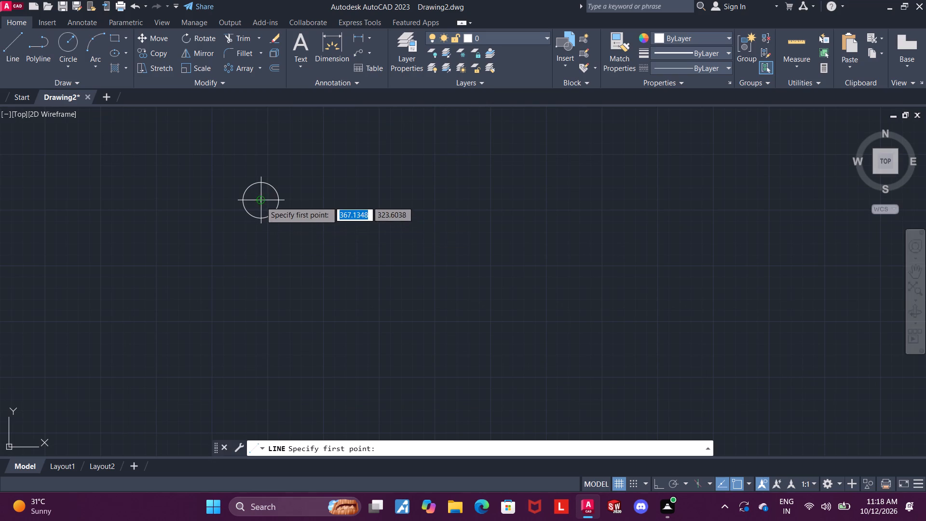
{"action": "left_click", "coordinate": [260, 201]}
{"action": "key", "text": "F8"}
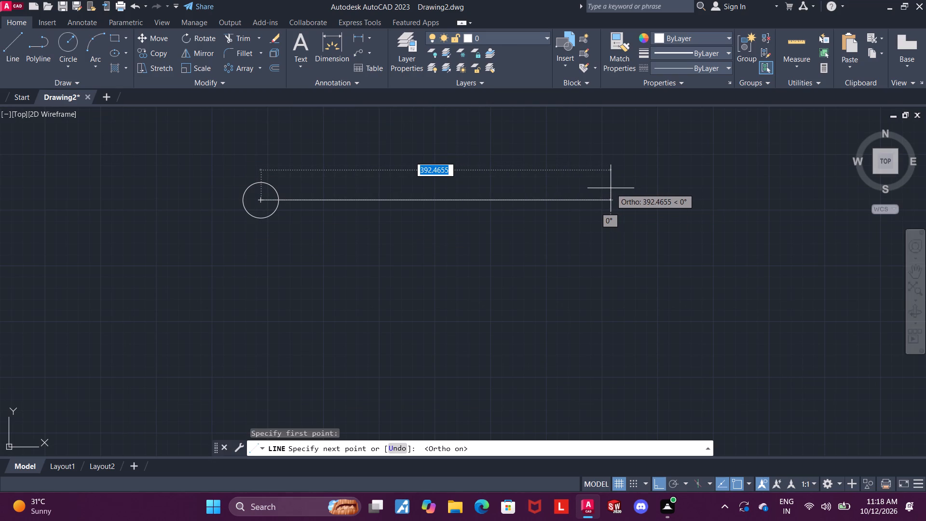
{"action": "type", "text": "11"}
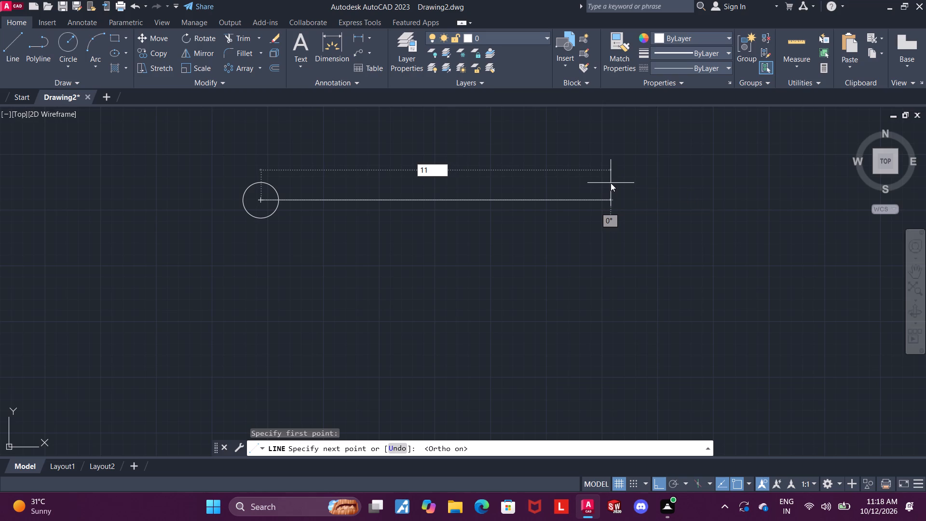
{"action": "key", "text": "8"}
{"action": "key", "text": "Return"}
{"action": "key", "text": "Escape"}
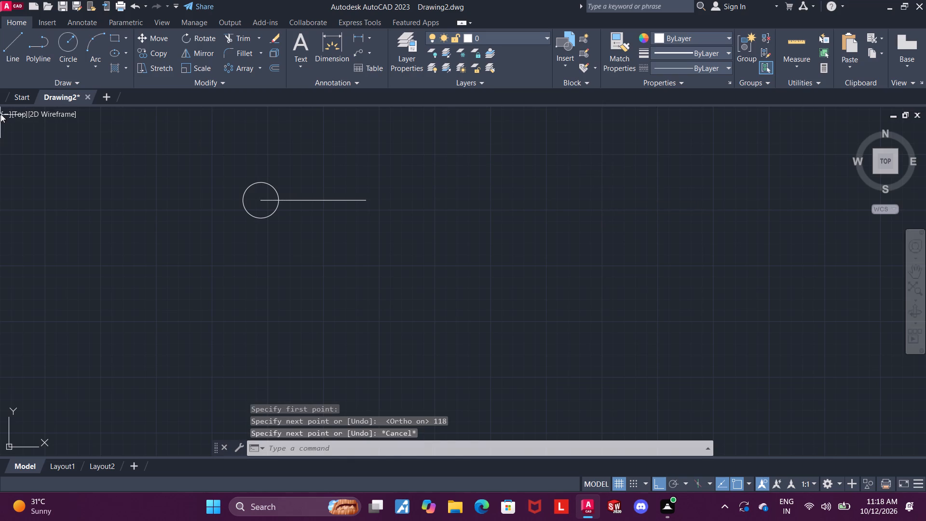
Draw a circle of diameter 60 centred on the line's right end.
{"action": "left_click", "coordinate": [73, 45]}
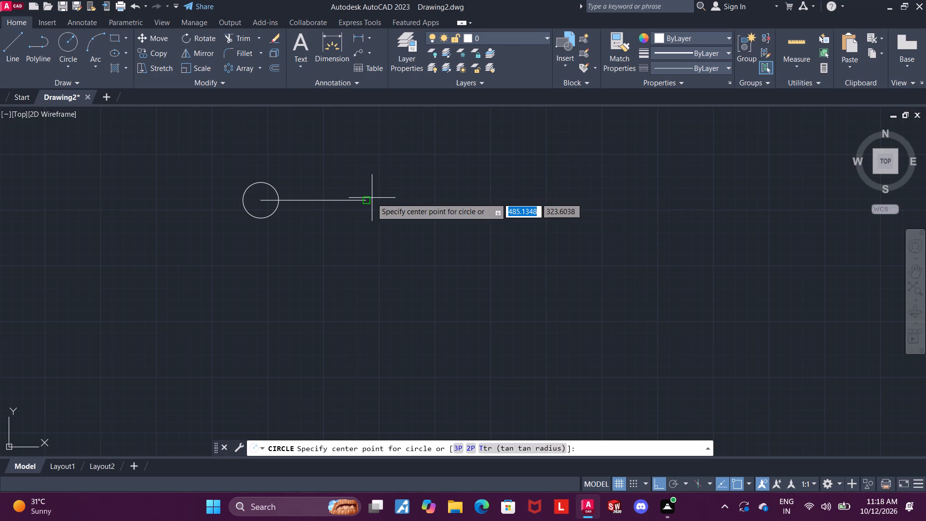
{"action": "left_click", "coordinate": [368, 199]}
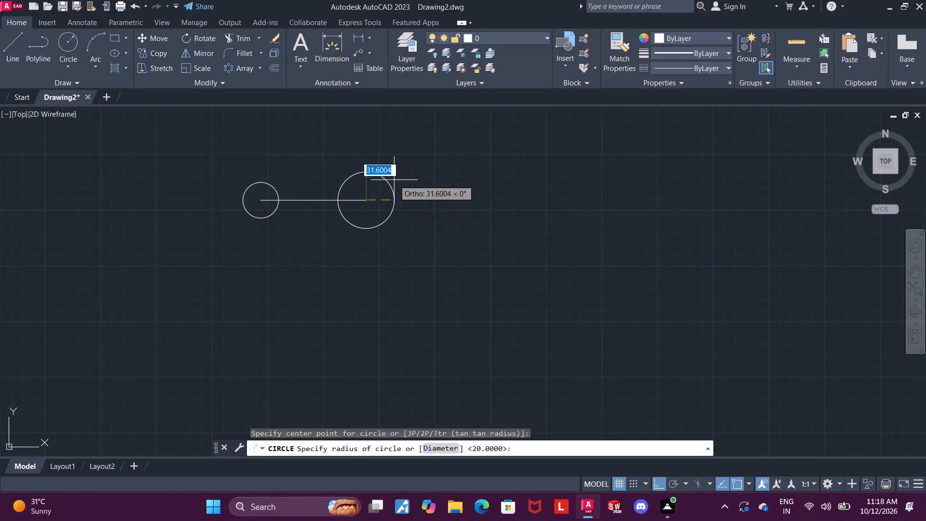
{"action": "scroll", "coordinate": [395, 179], "scroll_direction": "down", "scroll_amount": 1}
{"action": "key", "text": "d"}
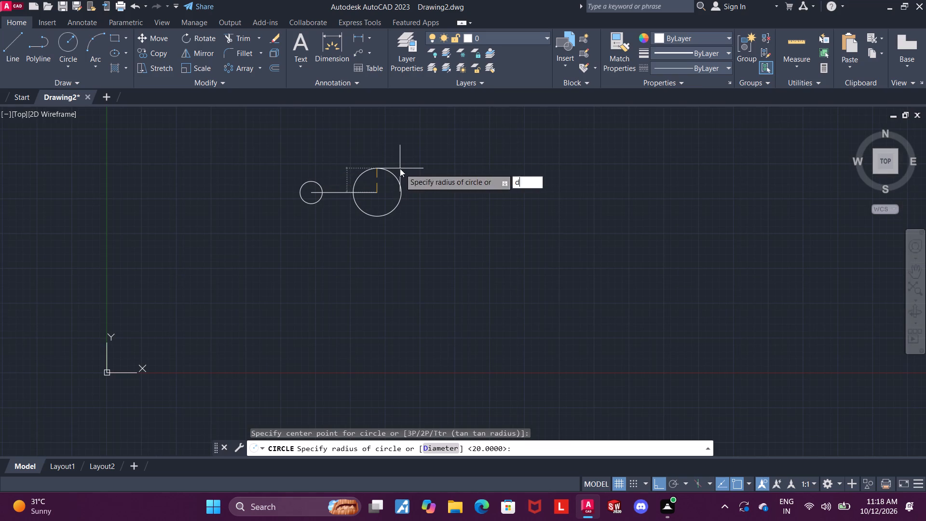
{"action": "key", "text": "Return"}
{"action": "type", "text": "60"}
{"action": "key", "text": "Return"}
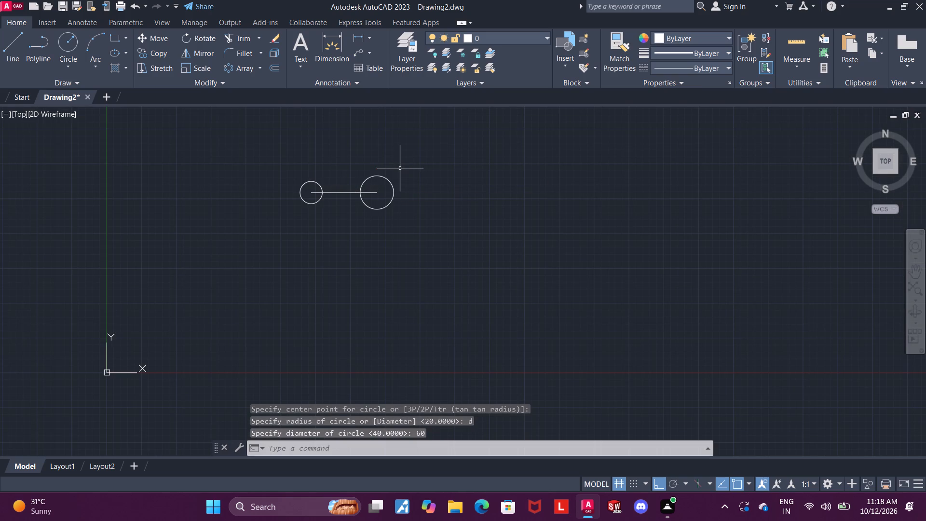
{"action": "key", "text": "Escape"}
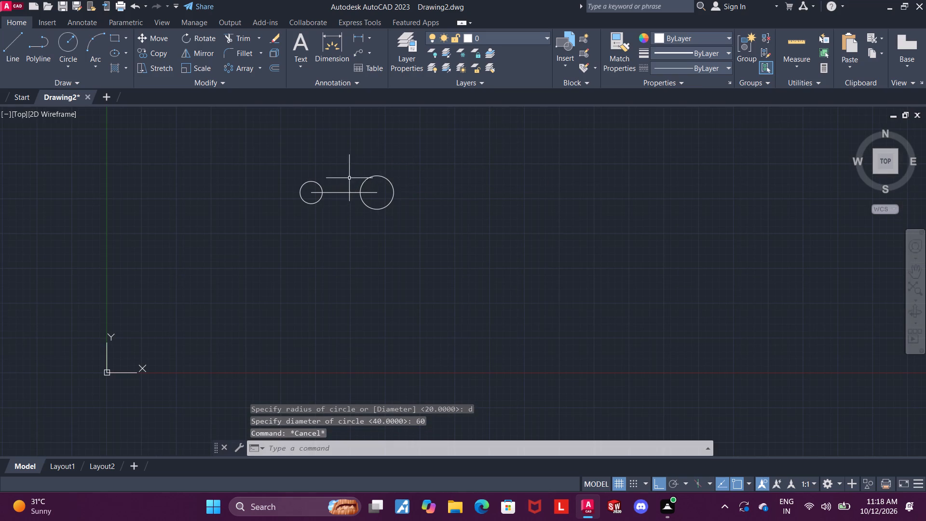
Draw a concentric circle of diameter 34 inside the 60-diameter circle.
{"action": "scroll", "coordinate": [350, 176], "scroll_direction": "up", "scroll_amount": 2}
{"action": "left_click", "coordinate": [67, 41]}
{"action": "scroll", "coordinate": [367, 217], "scroll_direction": "up", "scroll_amount": 1}
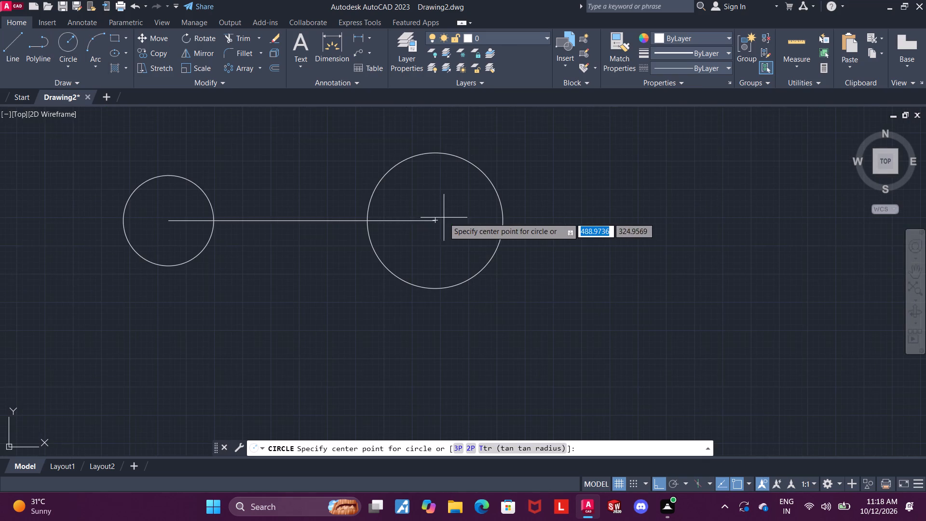
{"action": "scroll", "coordinate": [442, 221], "scroll_direction": "up", "scroll_amount": 3}
{"action": "left_click", "coordinate": [408, 219]}
{"action": "scroll", "coordinate": [434, 214], "scroll_direction": "down", "scroll_amount": 2}
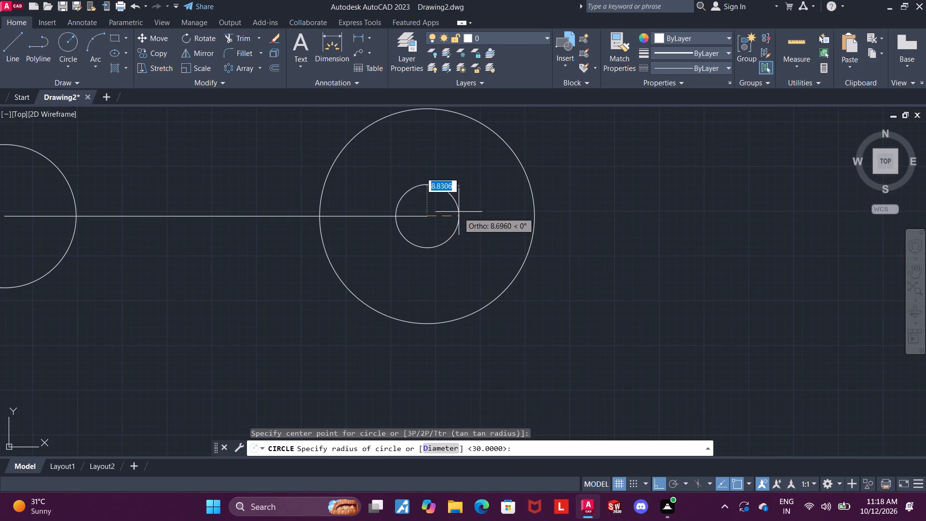
{"action": "scroll", "coordinate": [478, 206], "scroll_direction": "up", "scroll_amount": 1}
{"action": "key", "text": "d"}
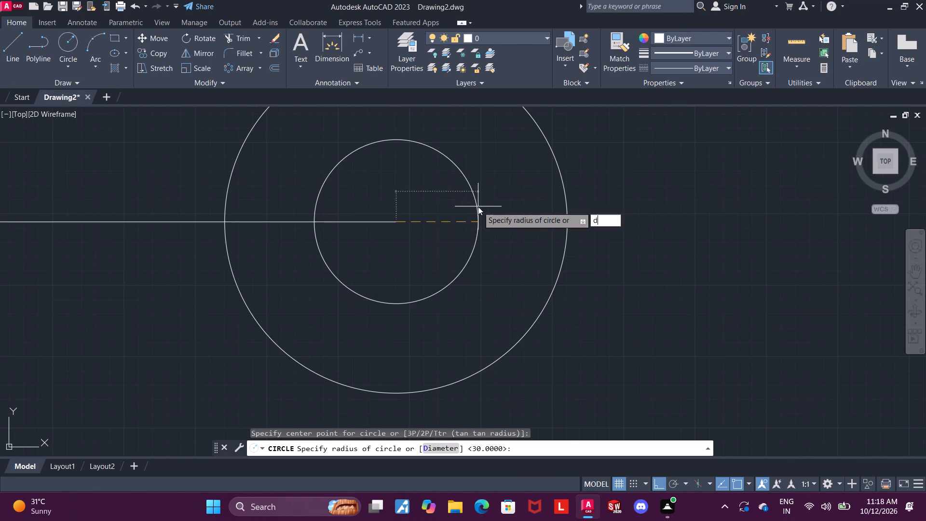
{"action": "key", "text": "Return"}
{"action": "type", "text": "34"}
{"action": "key", "text": "Return"}
{"action": "key", "text": "Escape"}
Load the ISO long-dash dot linetype ACAD_ISO04W100 into the drawing.
{"action": "scroll", "coordinate": [476, 206], "scroll_direction": "down", "scroll_amount": 2}
{"action": "scroll", "coordinate": [498, 194], "scroll_direction": "up", "scroll_amount": 1}
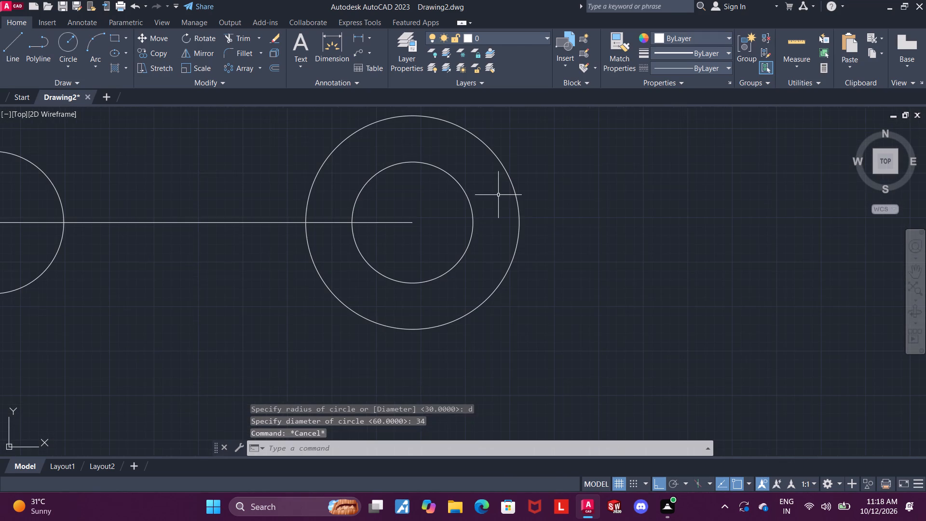
{"action": "scroll", "coordinate": [354, 214], "scroll_direction": "up", "scroll_amount": 1}
{"action": "scroll", "coordinate": [415, 219], "scroll_direction": "down", "scroll_amount": 2}
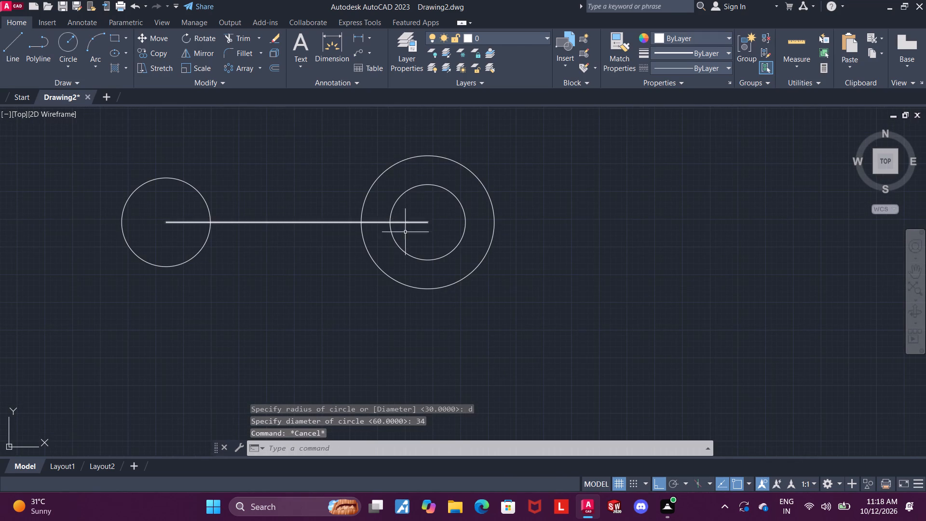
{"action": "key", "text": "Escape"}
{"action": "left_click", "coordinate": [259, 221]}
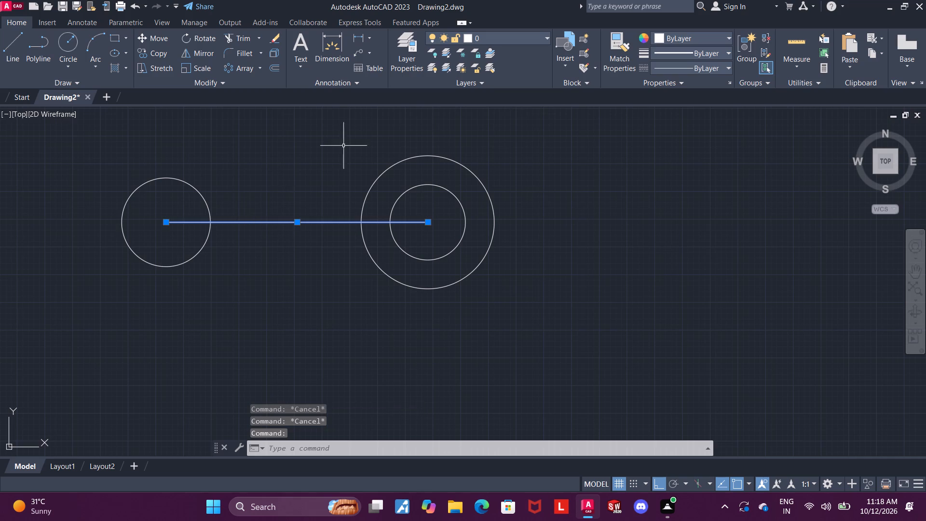
{"action": "left_click", "coordinate": [684, 64]}
{"action": "left_click", "coordinate": [681, 127]}
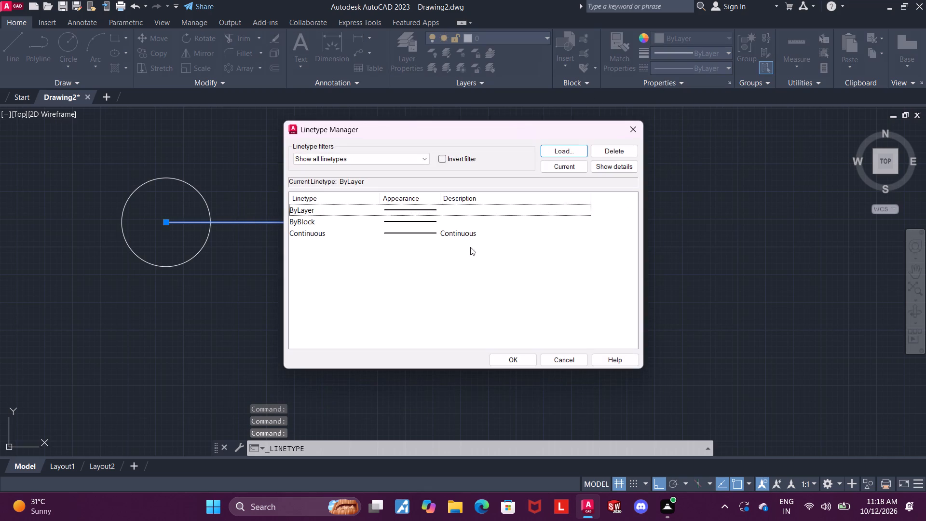
{"action": "left_click", "coordinate": [571, 155]}
{"action": "double_click", "coordinate": [509, 254]}
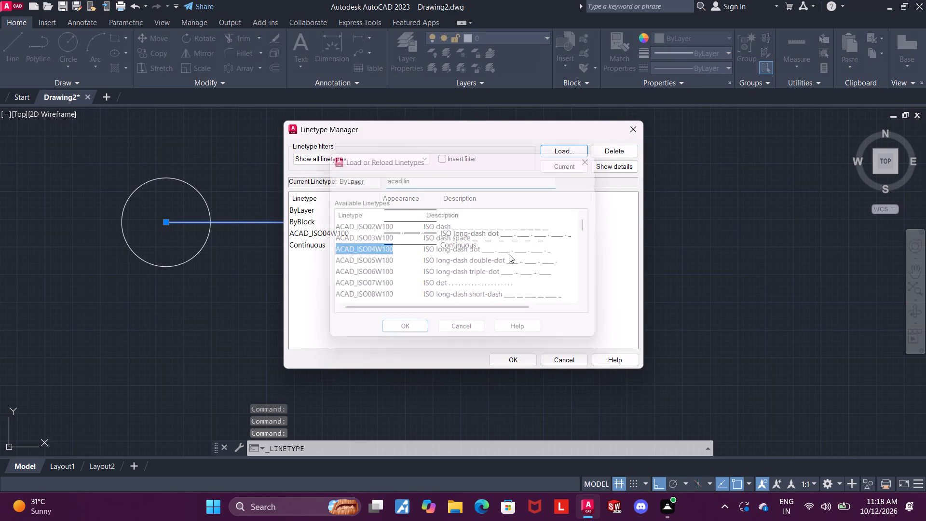
{"action": "left_click", "coordinate": [502, 362]}
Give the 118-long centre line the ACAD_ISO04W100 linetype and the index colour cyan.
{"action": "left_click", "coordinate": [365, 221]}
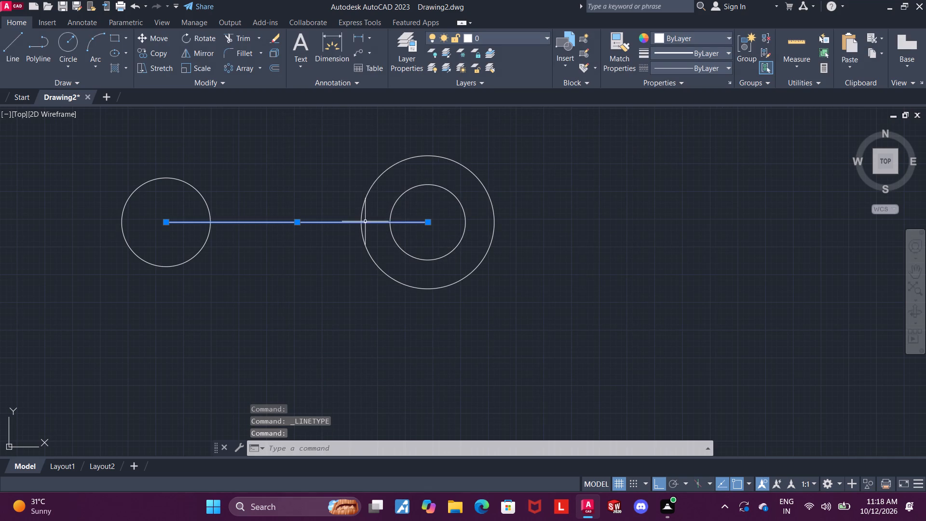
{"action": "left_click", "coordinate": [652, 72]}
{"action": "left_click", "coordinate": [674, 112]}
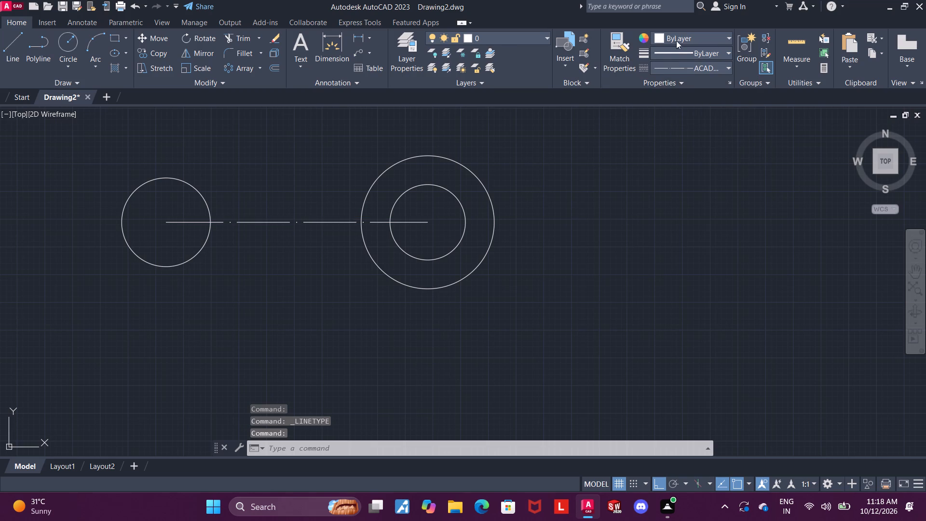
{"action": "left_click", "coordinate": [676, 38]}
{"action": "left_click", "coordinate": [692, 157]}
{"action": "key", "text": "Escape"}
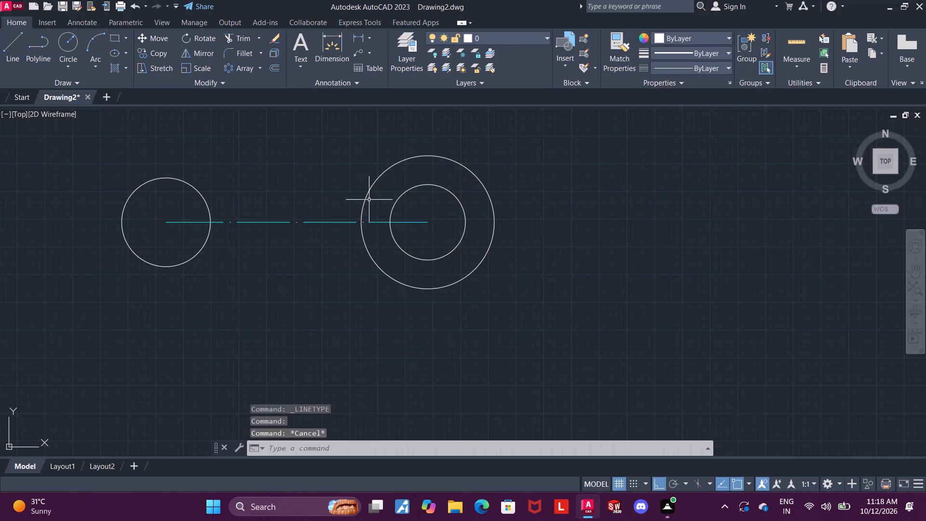
Draw a horizontal line about 60 long from the concentric circles' centre outward, away from the single circle.
{"action": "left_click", "coordinate": [10, 51]}
{"action": "scroll", "coordinate": [425, 225], "scroll_direction": "up", "scroll_amount": 4}
{"action": "left_click", "coordinate": [420, 209]}
{"action": "scroll", "coordinate": [427, 215], "scroll_direction": "down", "scroll_amount": 3}
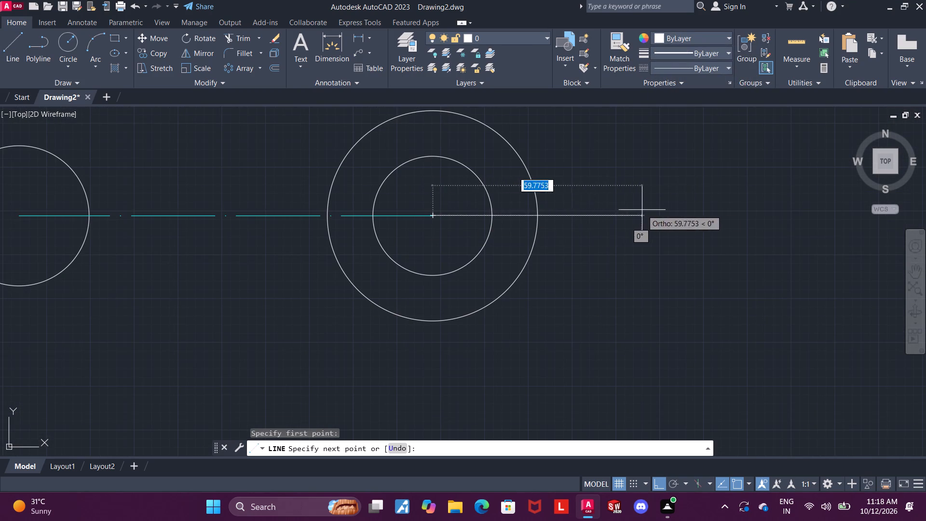
{"action": "left_click", "coordinate": [642, 210]}
{"action": "key", "text": "Escape"}
{"action": "scroll", "coordinate": [465, 214], "scroll_direction": "down", "scroll_amount": 2}
{"action": "scroll", "coordinate": [300, 189], "scroll_direction": "up", "scroll_amount": 1}
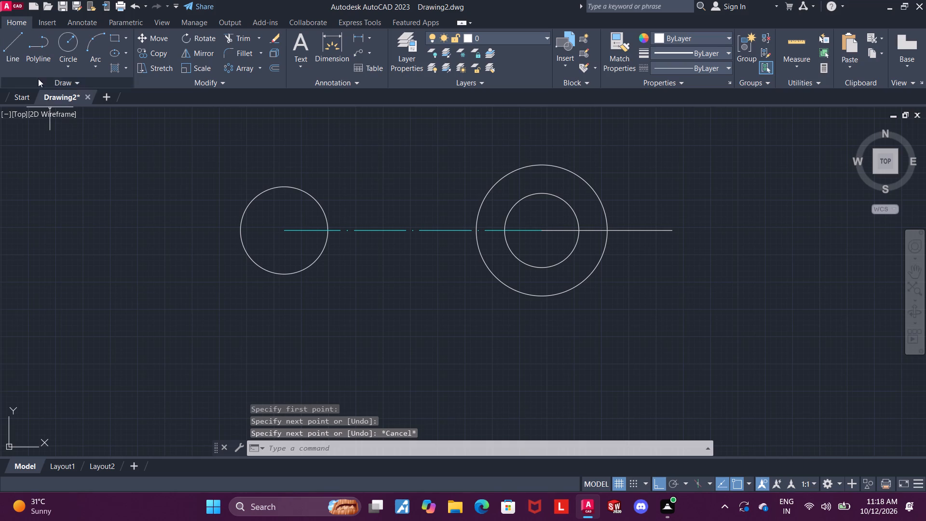
Draw a horizontal line about 33 long from the single circle's centre outward, away from the concentric circles.
{"action": "left_click", "coordinate": [7, 36]}
{"action": "scroll", "coordinate": [288, 228], "scroll_direction": "up", "scroll_amount": 3}
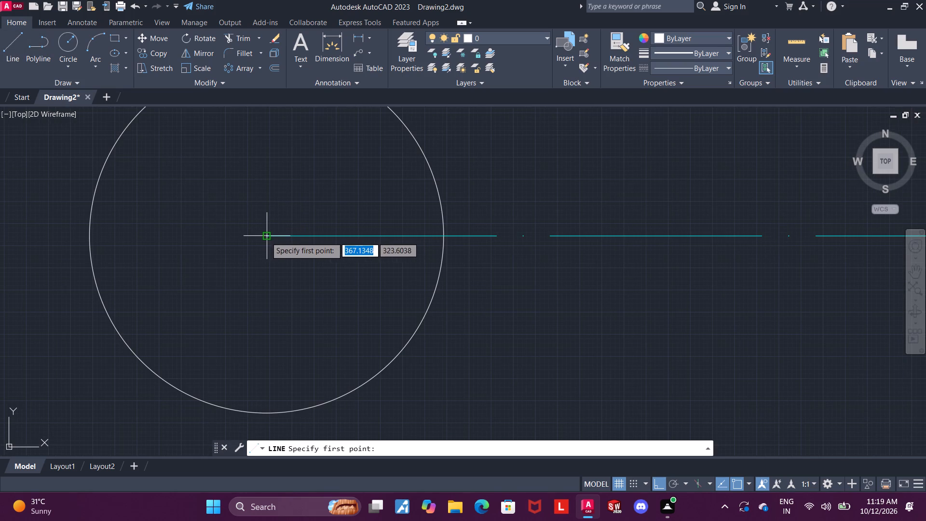
{"action": "left_click", "coordinate": [266, 237]}
{"action": "scroll", "coordinate": [265, 237], "scroll_direction": "down", "scroll_amount": 2}
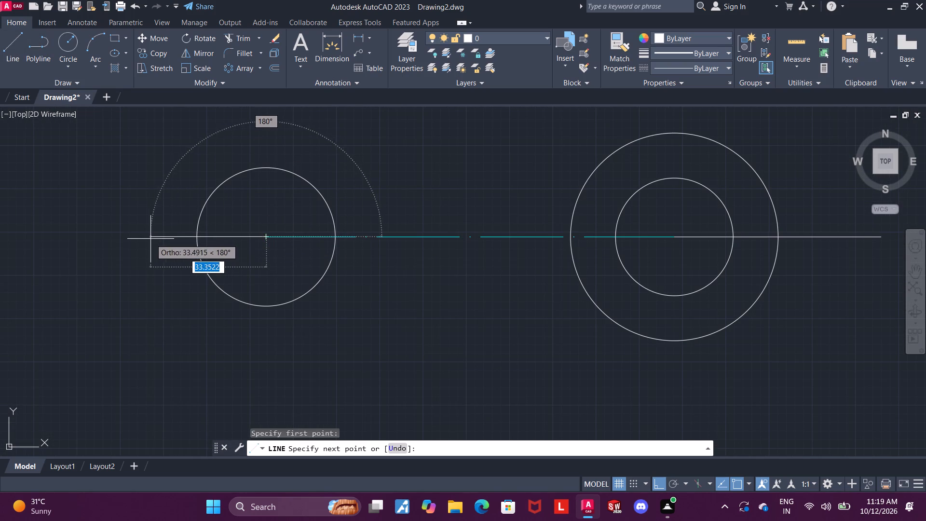
{"action": "left_click", "coordinate": [150, 239]}
{"action": "key", "text": "Escape"}
Join the three collinear horizontal lines into one line with Join.
{"action": "left_click", "coordinate": [212, 237]}
{"action": "left_click", "coordinate": [477, 235]}
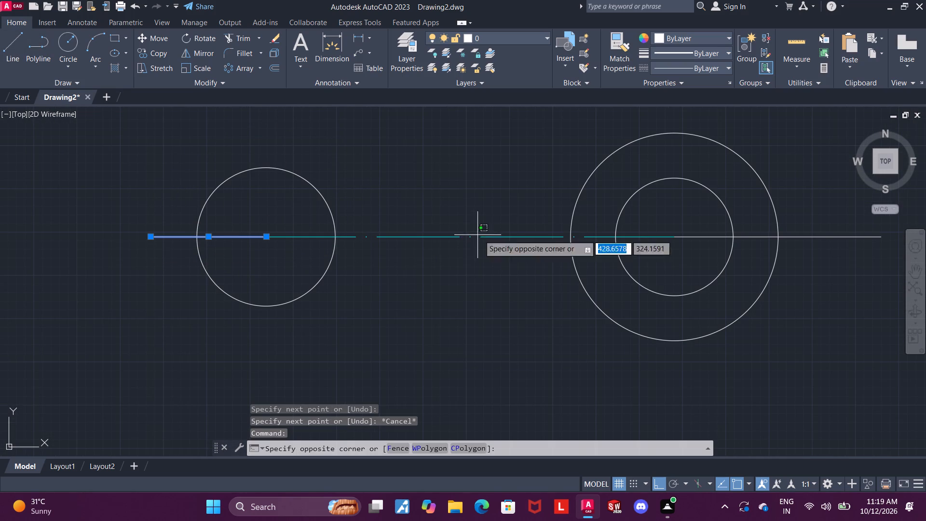
{"action": "left_click", "coordinate": [704, 241]}
{"action": "left_click", "coordinate": [662, 238]}
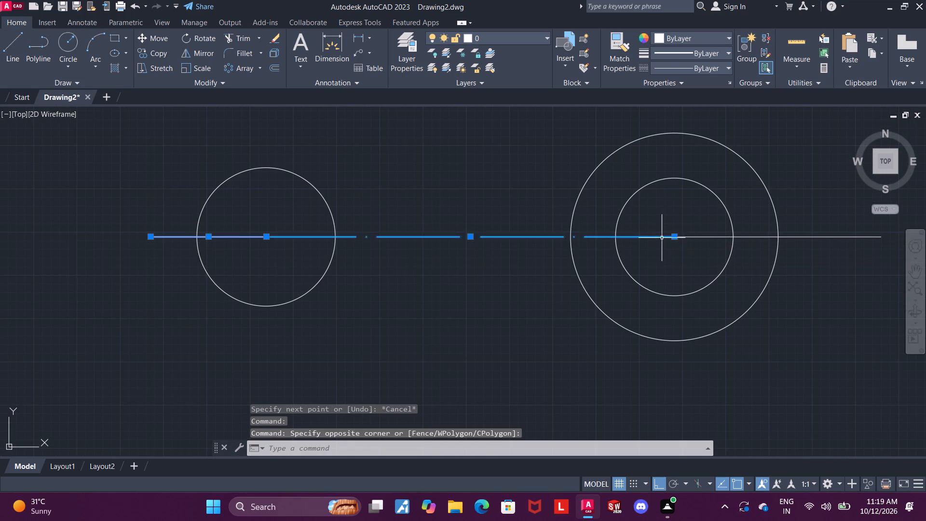
{"action": "left_click", "coordinate": [697, 233]}
{"action": "left_click", "coordinate": [698, 239]}
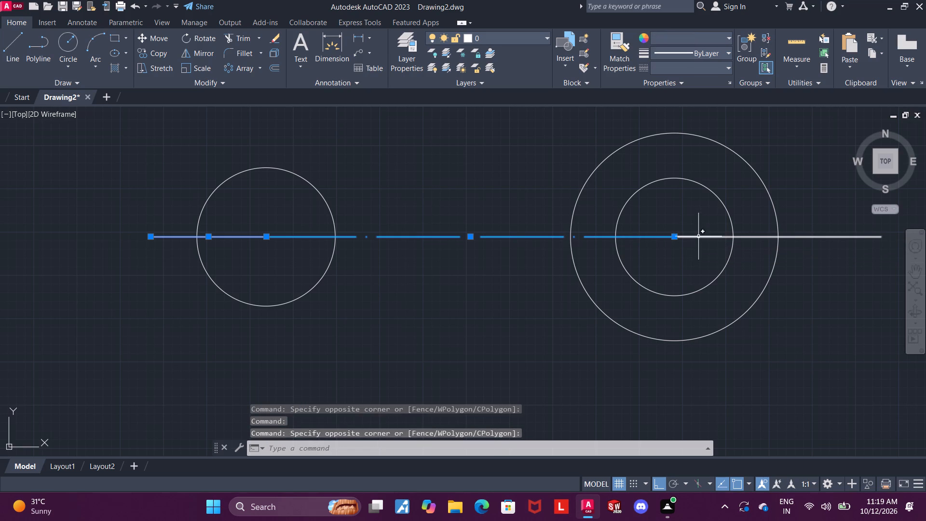
{"action": "left_click", "coordinate": [698, 236]}
{"action": "key", "text": "j"}
{"action": "key", "text": "Return"}
{"action": "key", "text": "Escape"}
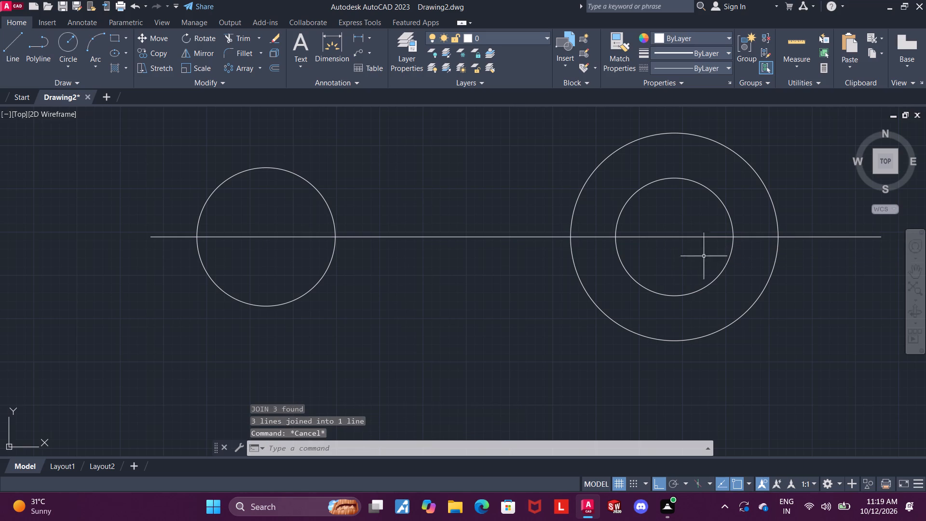
Give the joined horizontal line the ACAD_ISO04W100 linetype and the index colour cyan.
{"action": "left_click", "coordinate": [707, 236]}
{"action": "left_click", "coordinate": [712, 63]}
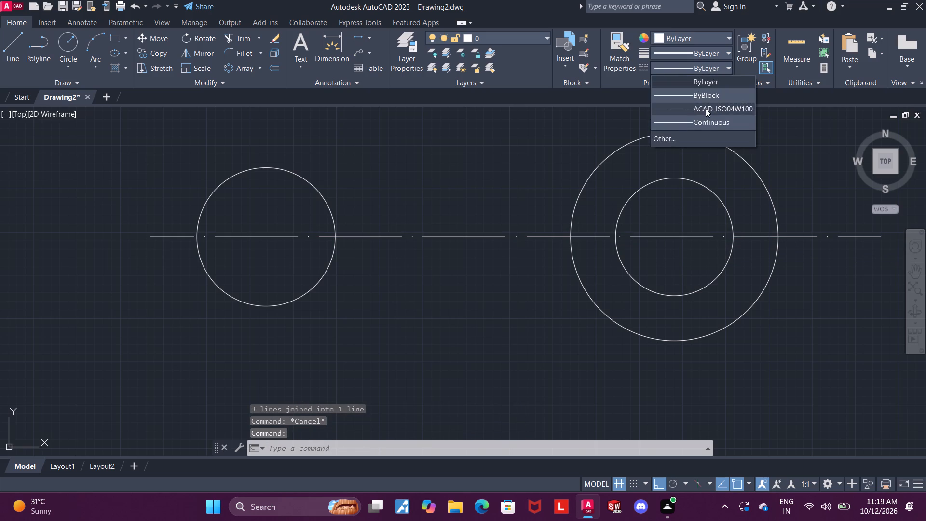
{"action": "left_click", "coordinate": [706, 109]}
{"action": "left_click", "coordinate": [704, 39]}
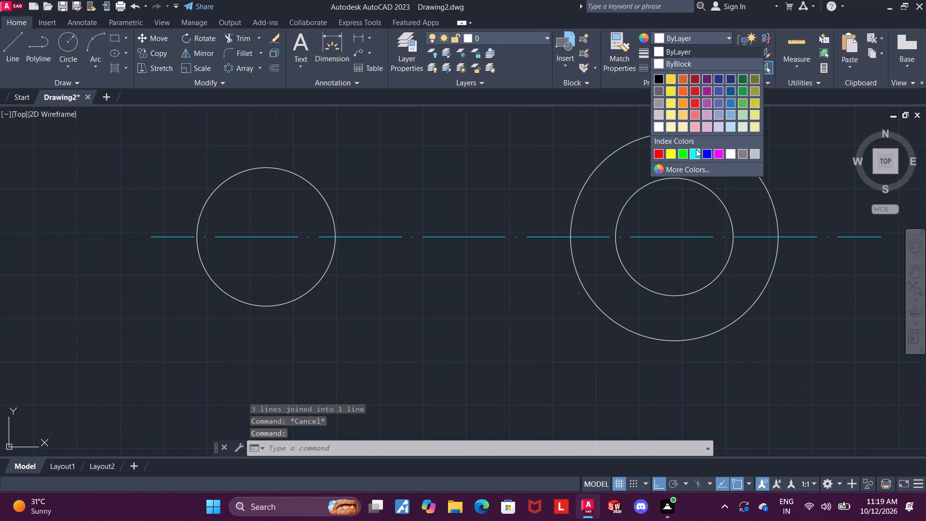
{"action": "left_click", "coordinate": [696, 149]}
{"action": "key", "text": "Escape"}
Draw a circle of diameter 47 concentric with the 60- and 34-diameter circles.
{"action": "scroll", "coordinate": [676, 155], "scroll_direction": "down", "scroll_amount": 1}
{"action": "middle_click_drag", "start_coordinate": [703, 187], "coordinate": [634, 211]}
{"action": "scroll", "coordinate": [699, 261], "scroll_direction": "up", "scroll_amount": 1}
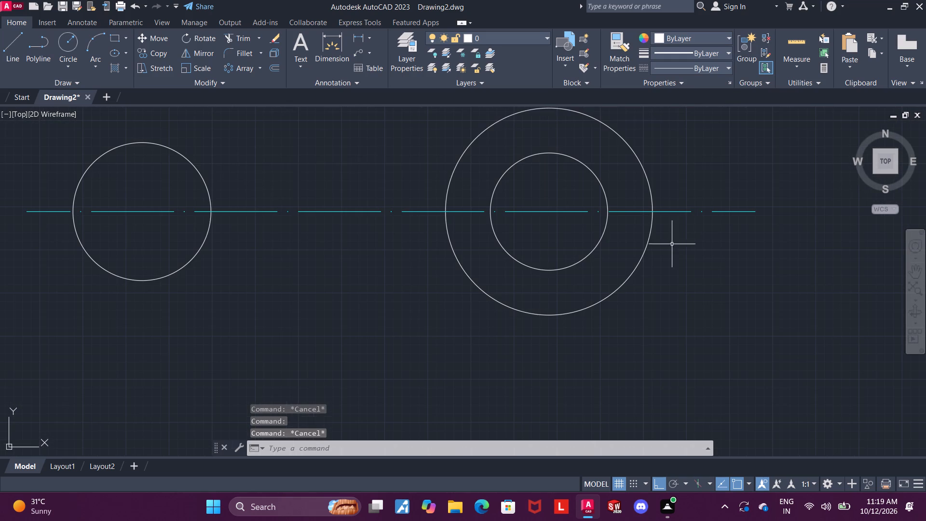
{"action": "key", "text": "Escape"}
{"action": "left_click", "coordinate": [61, 43]}
{"action": "scroll", "coordinate": [549, 211], "scroll_direction": "up", "scroll_amount": 4}
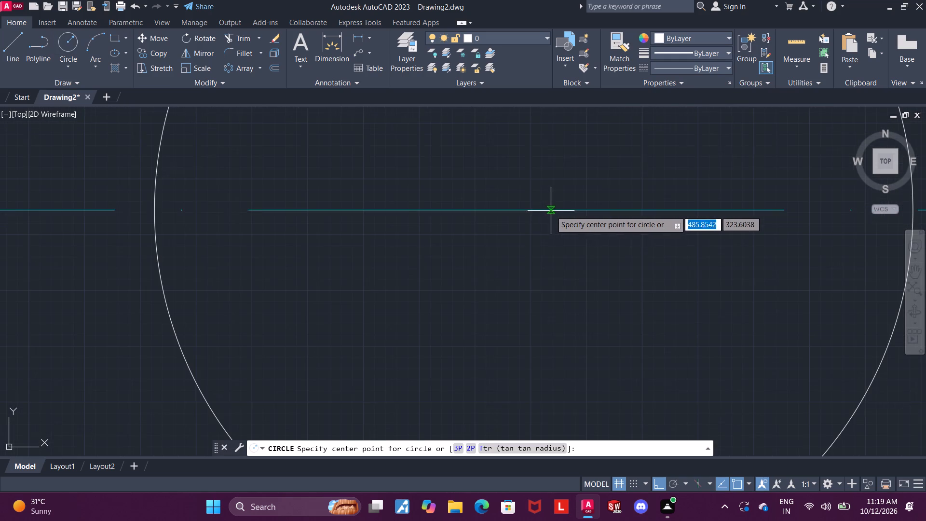
{"action": "scroll", "coordinate": [533, 211], "scroll_direction": "down", "scroll_amount": 4}
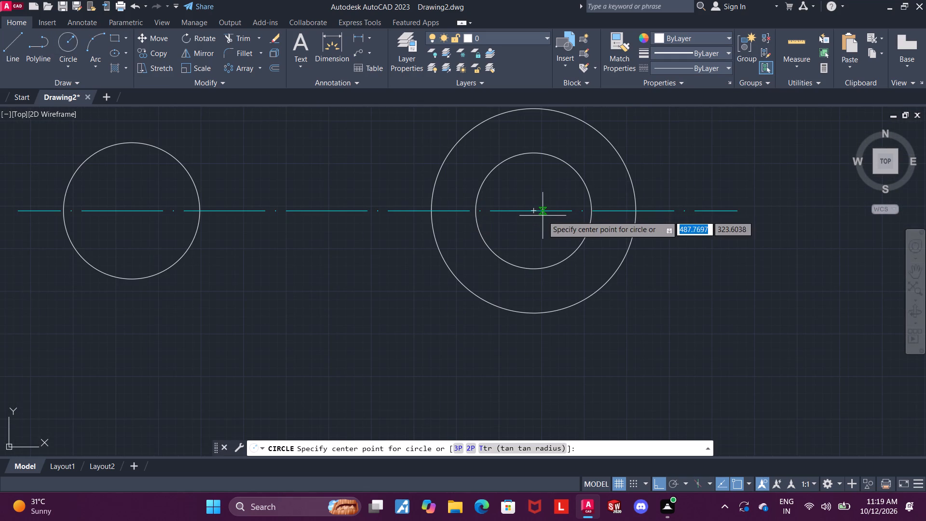
{"action": "scroll", "coordinate": [541, 214], "scroll_direction": "up", "scroll_amount": 2}
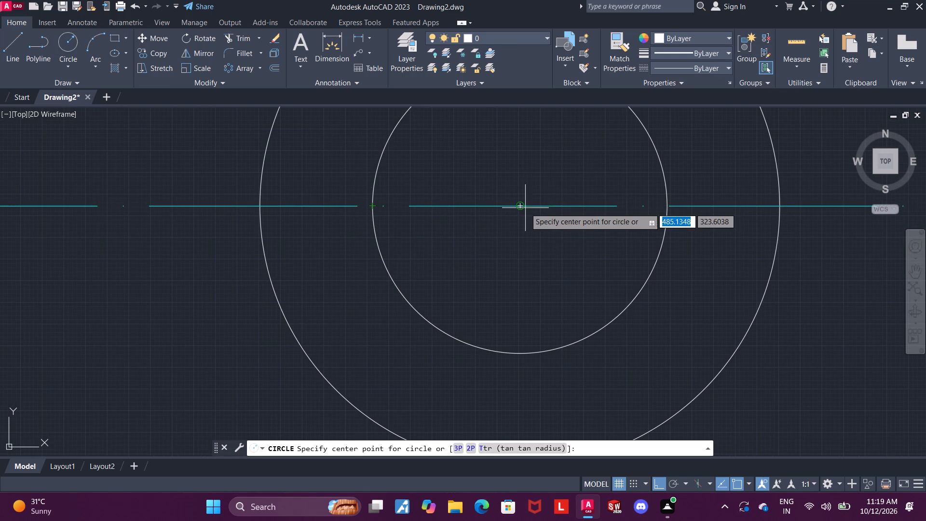
{"action": "scroll", "coordinate": [521, 208], "scroll_direction": "up", "scroll_amount": 4}
{"action": "scroll", "coordinate": [512, 196], "scroll_direction": "down", "scroll_amount": 5}
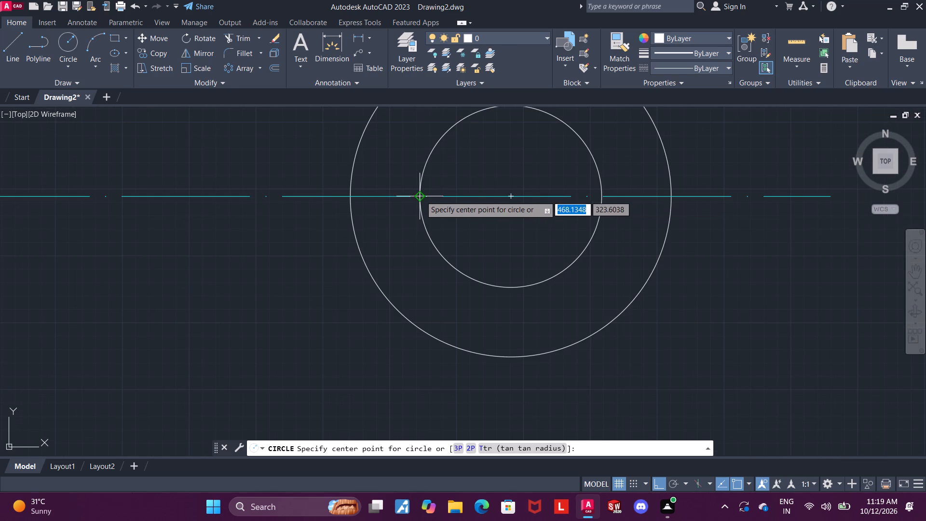
{"action": "scroll", "coordinate": [509, 195], "scroll_direction": "up", "scroll_amount": 2}
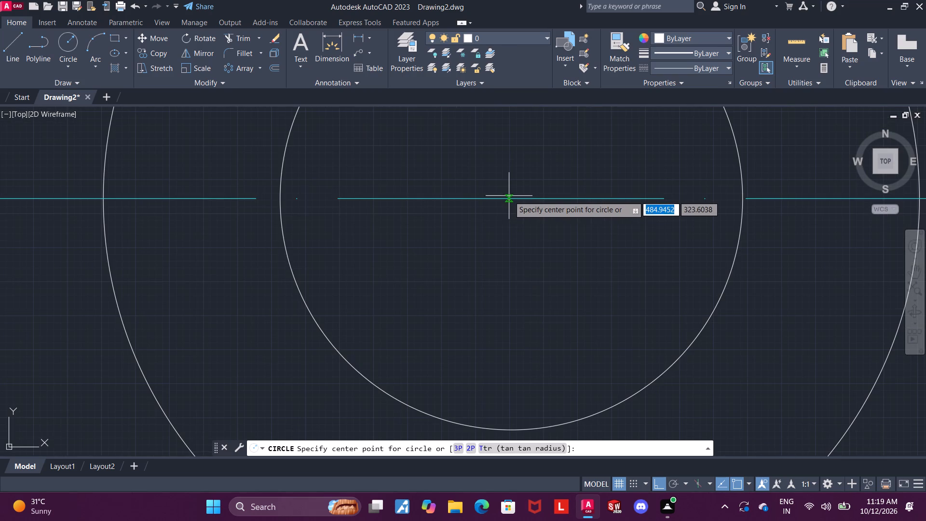
{"action": "scroll", "coordinate": [508, 200], "scroll_direction": "down", "scroll_amount": 2}
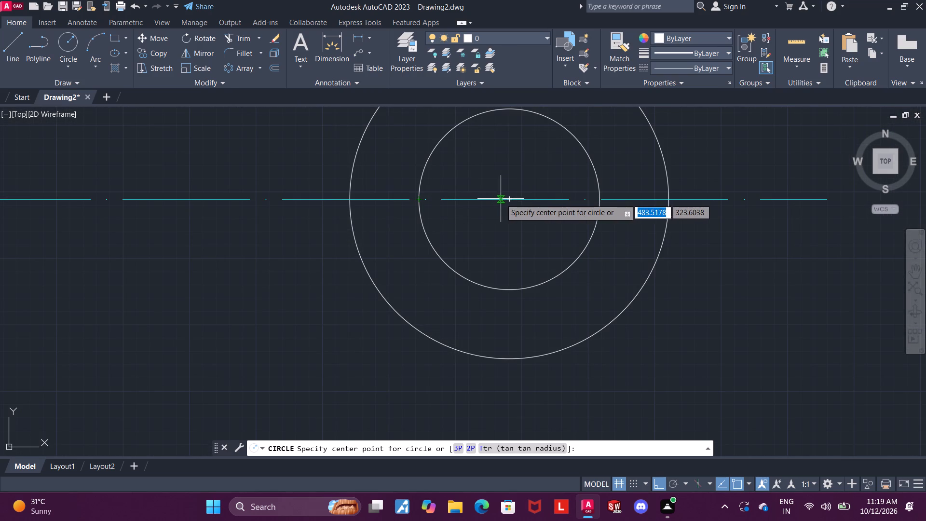
{"action": "left_click", "coordinate": [507, 199]}
{"action": "scroll", "coordinate": [507, 199], "scroll_direction": "down", "scroll_amount": 3}
{"action": "scroll", "coordinate": [537, 183], "scroll_direction": "up", "scroll_amount": 1}
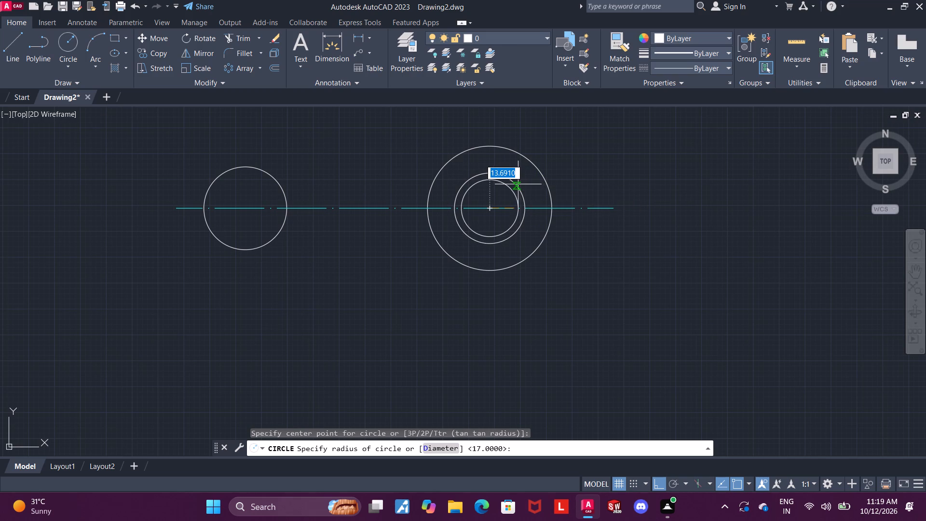
{"action": "key", "text": "d"}
{"action": "key", "text": "Return"}
{"action": "type", "text": "47"}
{"action": "key", "text": "Return"}
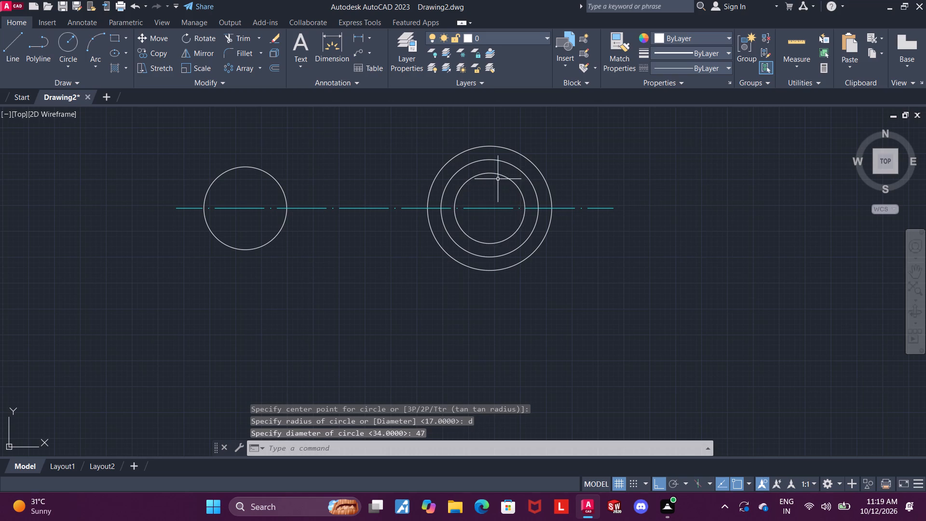
Give the 47-diameter circle the ACAD_ISO04W100 linetype and the index colour cyan.
{"action": "left_click", "coordinate": [523, 172]}
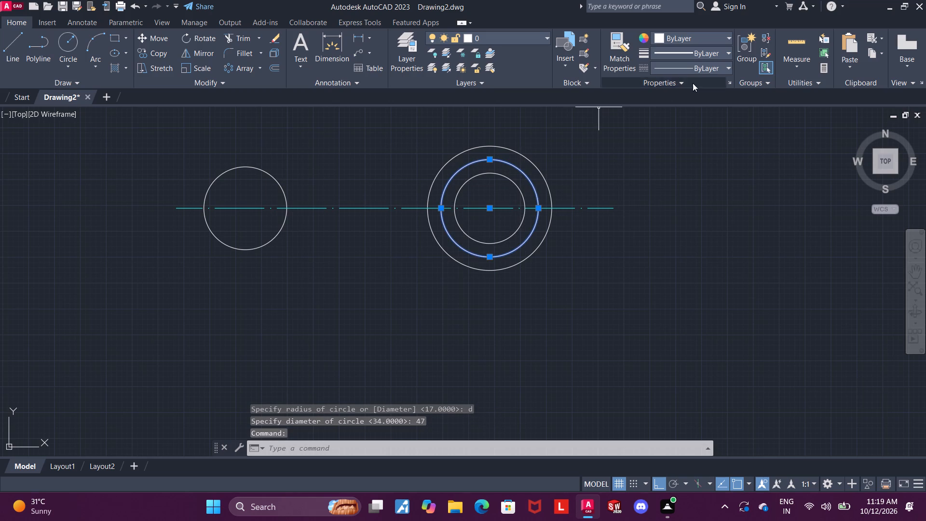
{"action": "left_click", "coordinate": [722, 69]}
{"action": "left_click", "coordinate": [701, 110]}
{"action": "left_click", "coordinate": [693, 37]}
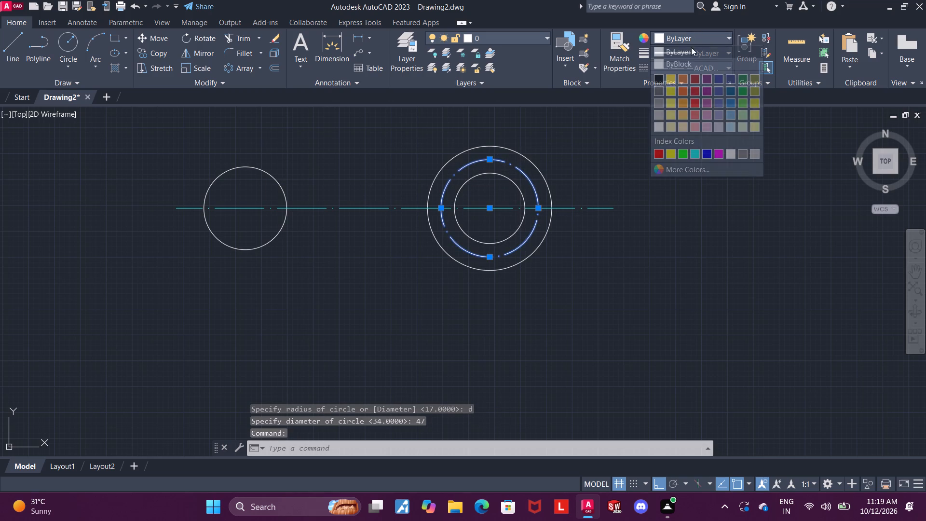
{"action": "left_click", "coordinate": [697, 153]}
{"action": "key", "text": "Escape"}
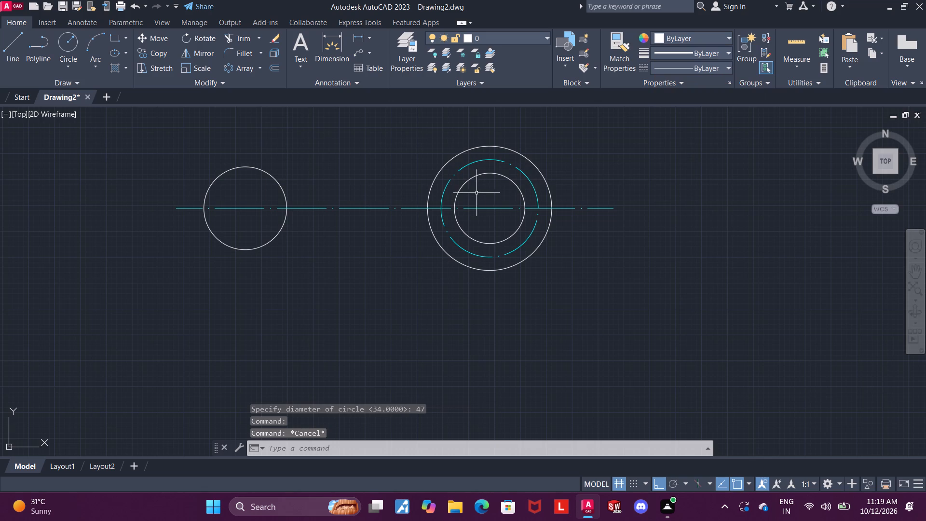
Draw a vertical line about 74 long through the concentric circles' centre, extending past the outer circle at both ends.
{"action": "left_click", "coordinate": [9, 34]}
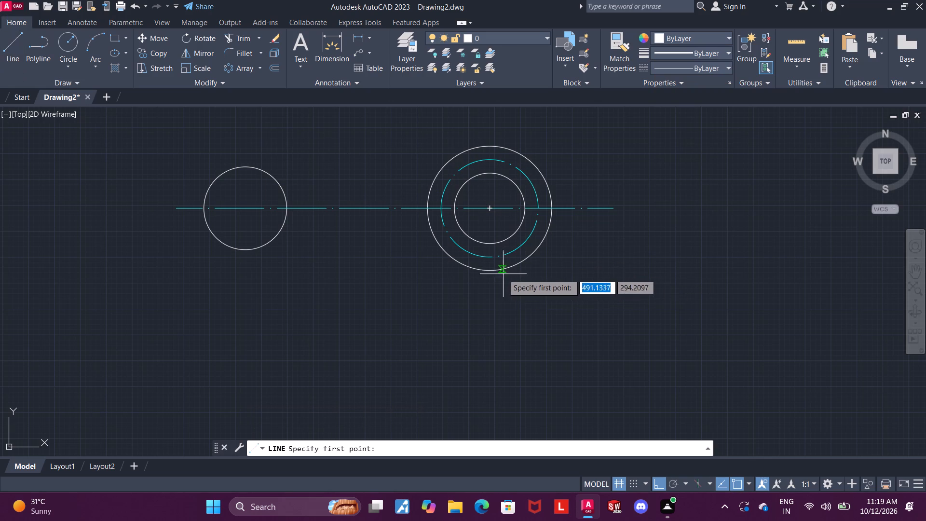
{"action": "left_click", "coordinate": [490, 284]}
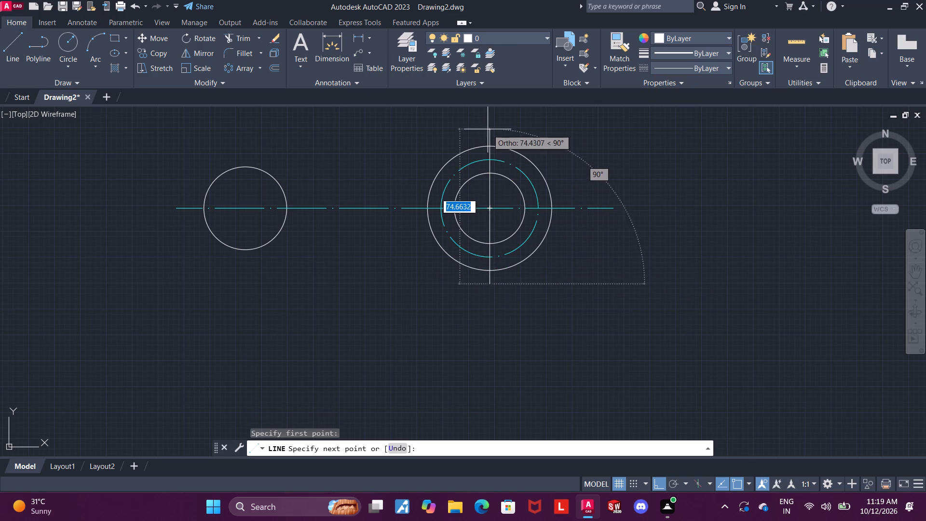
{"action": "left_click", "coordinate": [488, 129]}
{"action": "key", "text": "Escape"}
{"action": "key", "text": "Escape"}
Give the vertical line through the concentric circles the ACAD_ISO04W100 linetype and the index colour cyan.
{"action": "left_click", "coordinate": [490, 188]}
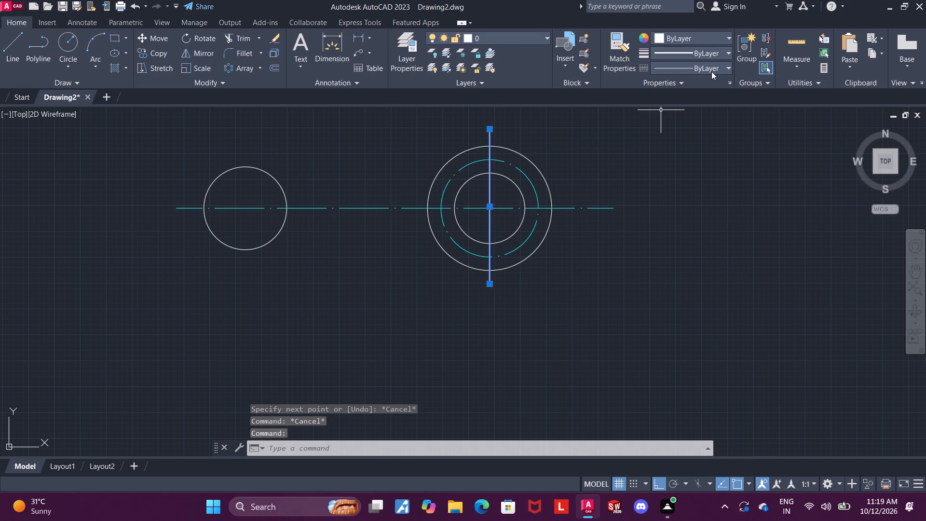
{"action": "left_click", "coordinate": [711, 71]}
{"action": "left_click", "coordinate": [706, 105]}
{"action": "left_click", "coordinate": [695, 36]}
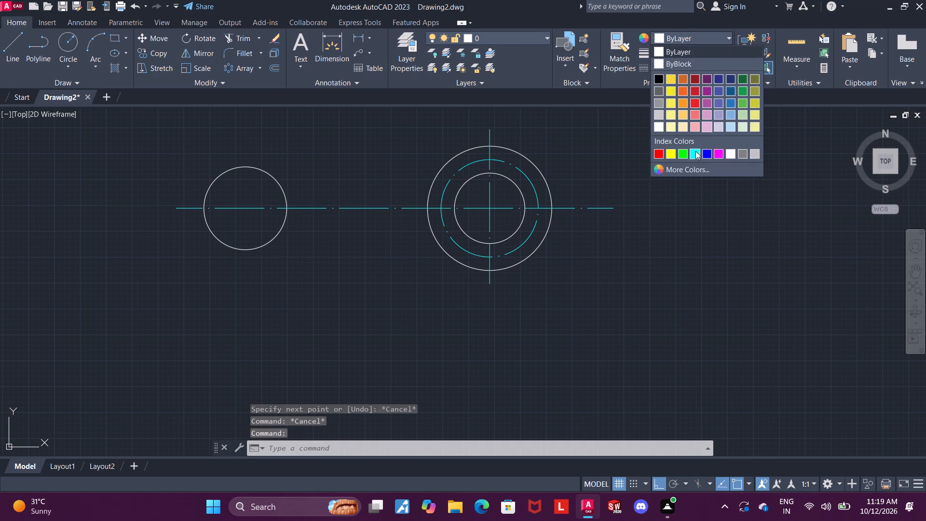
{"action": "left_click", "coordinate": [695, 151]}
{"action": "key", "text": "Escape"}
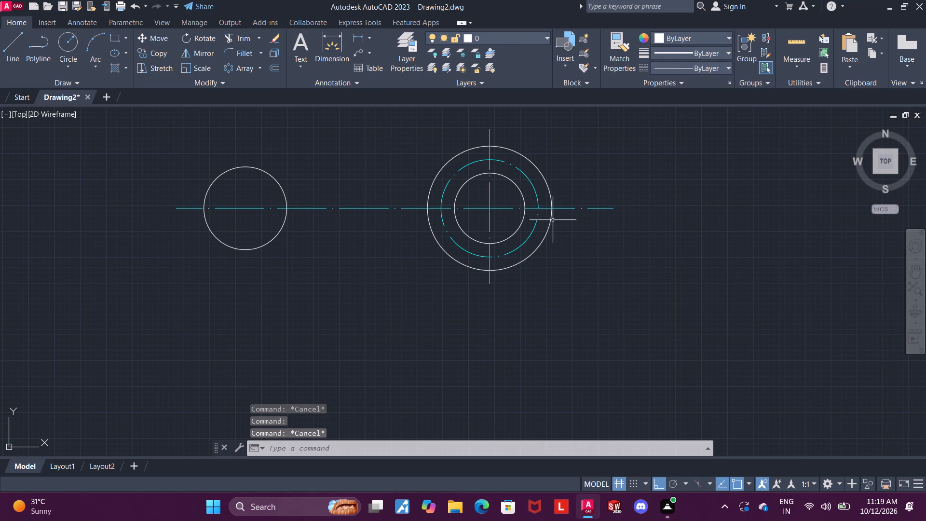
Draw an 8-diameter circle centred where the 47-diameter pitch circle crosses the horizontal centre line on its far right side.
{"action": "left_click", "coordinate": [68, 47]}
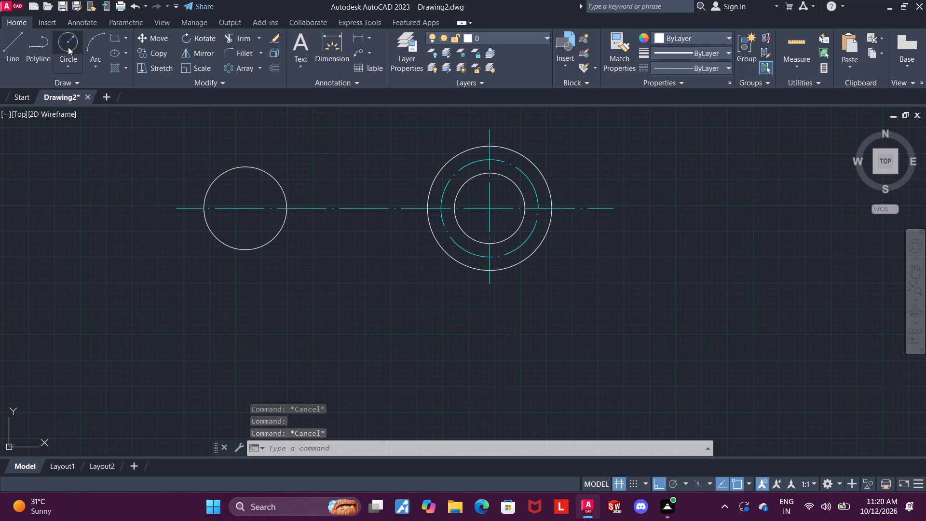
{"action": "left_click", "coordinate": [535, 209]}
{"action": "scroll", "coordinate": [542, 205], "scroll_direction": "up", "scroll_amount": 1}
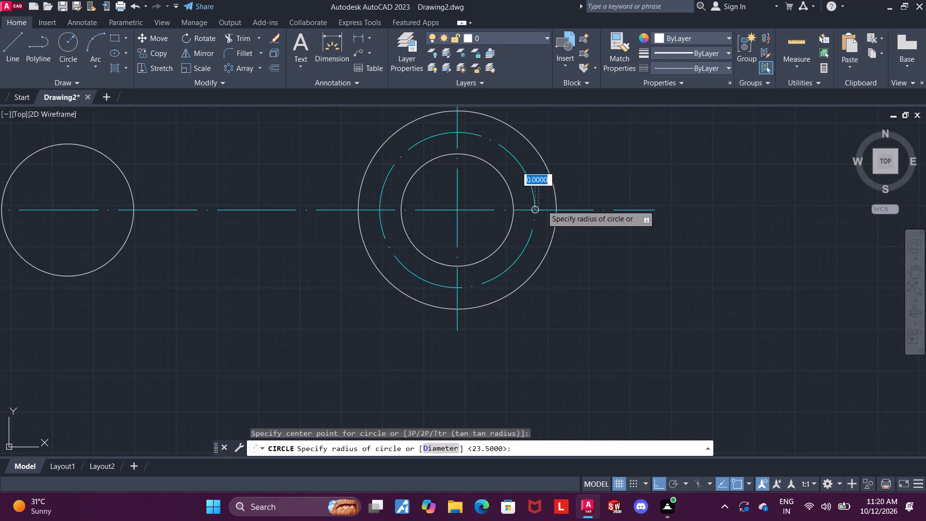
{"action": "scroll", "coordinate": [542, 205], "scroll_direction": "up", "scroll_amount": 1}
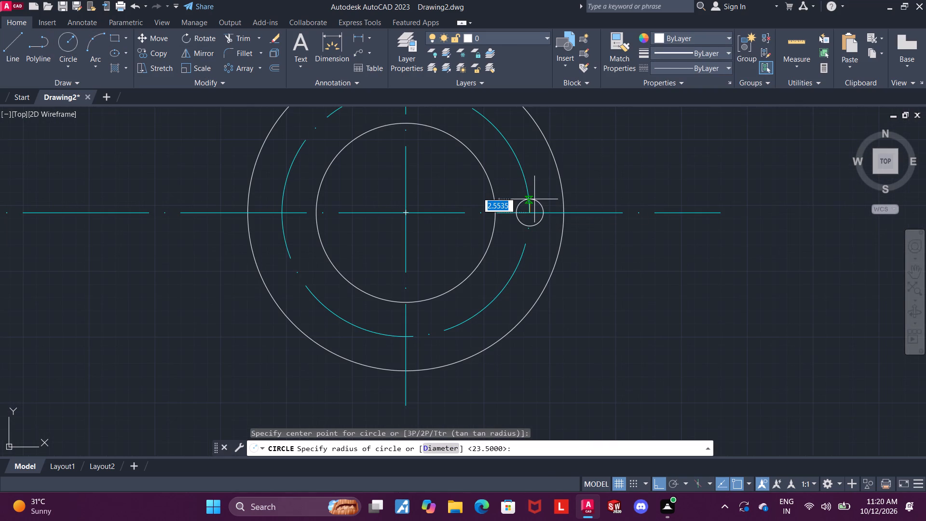
{"action": "key", "text": "d"}
{"action": "key", "text": "Return"}
{"action": "key", "text": "8"}
{"action": "key", "text": "Return"}
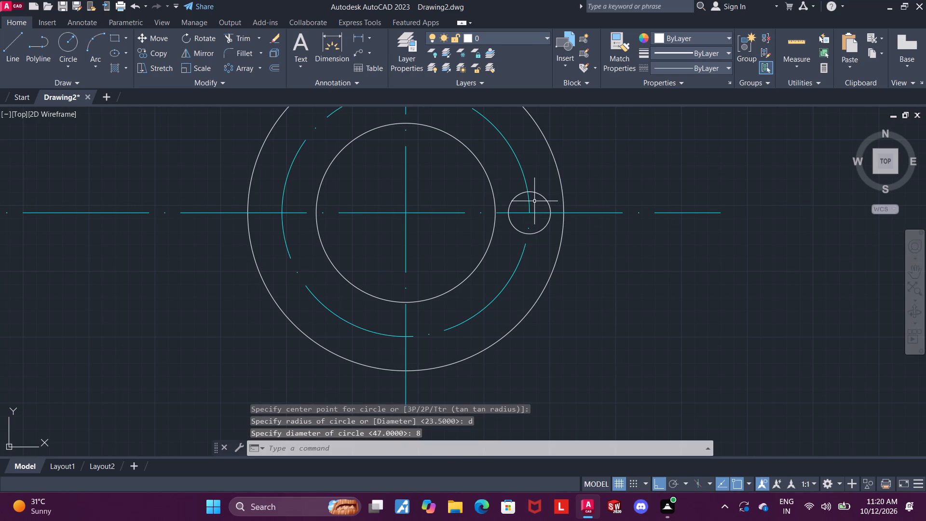
{"action": "key", "text": "Escape"}
{"action": "scroll", "coordinate": [535, 192], "scroll_direction": "down", "scroll_amount": 1}
{"action": "key", "text": "Escape"}
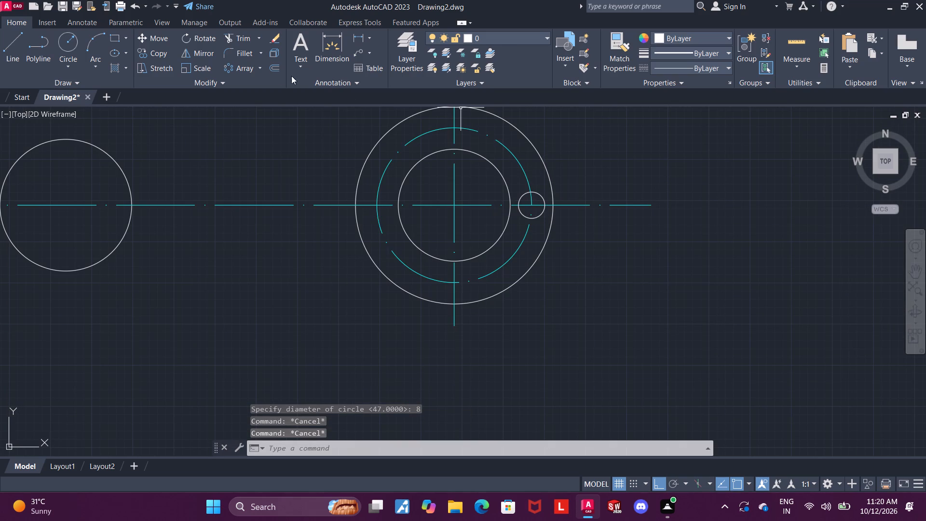
Create an associative polar array of the 8-diameter circle about the concentric circles' centre, with 6 items filling 360 degrees.
{"action": "left_click", "coordinate": [242, 70]}
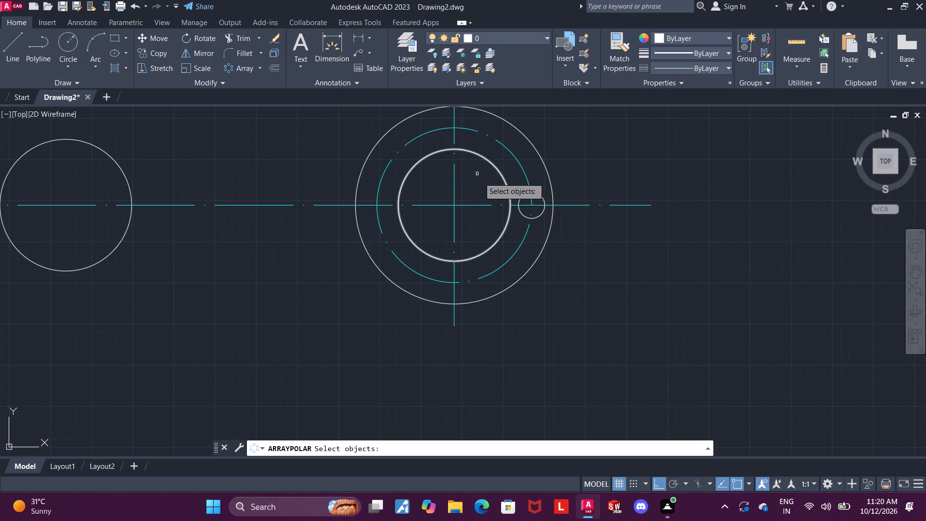
{"action": "left_click", "coordinate": [536, 193]}
{"action": "key", "text": "Return"}
{"action": "scroll", "coordinate": [466, 205], "scroll_direction": "up", "scroll_amount": 5}
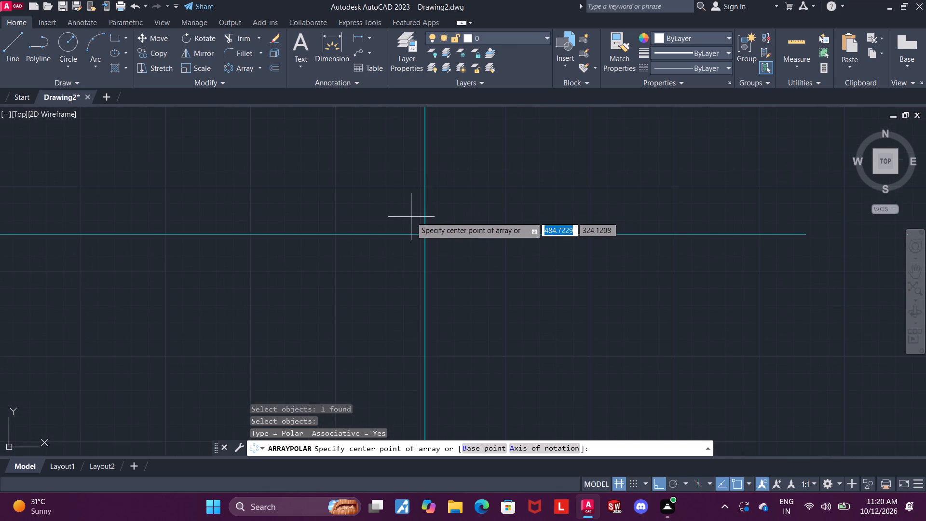
{"action": "scroll", "coordinate": [411, 229], "scroll_direction": "up", "scroll_amount": 1}
{"action": "left_click", "coordinate": [429, 236]}
{"action": "scroll", "coordinate": [429, 236], "scroll_direction": "down", "scroll_amount": 4}
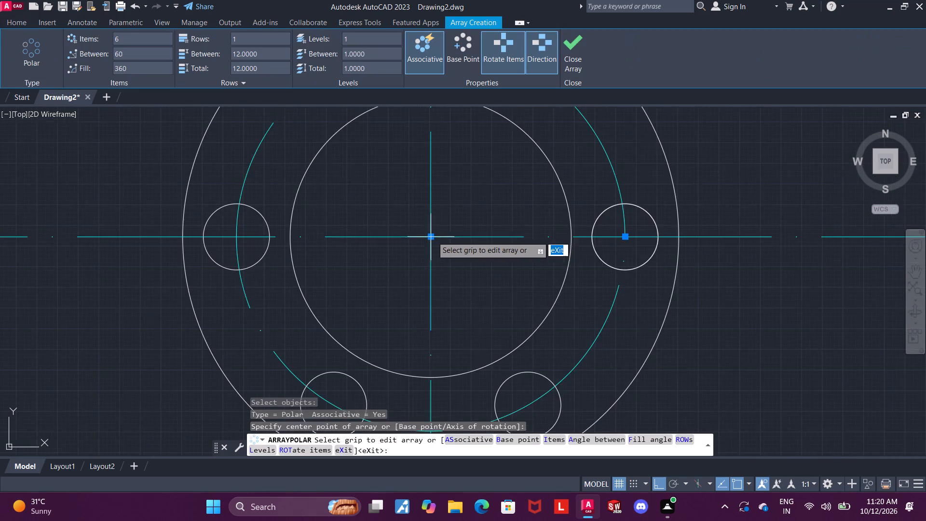
{"action": "scroll", "coordinate": [450, 235], "scroll_direction": "down", "scroll_amount": 2}
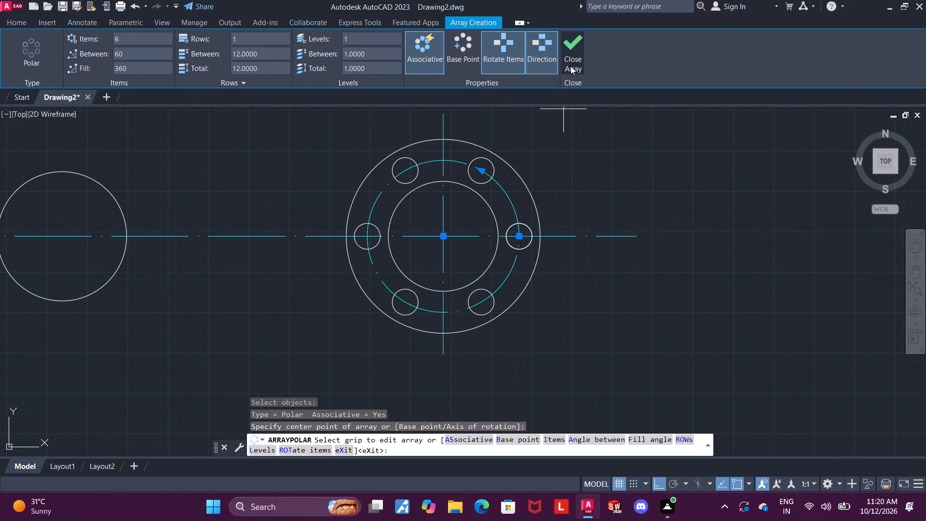
{"action": "left_click", "coordinate": [571, 66]}
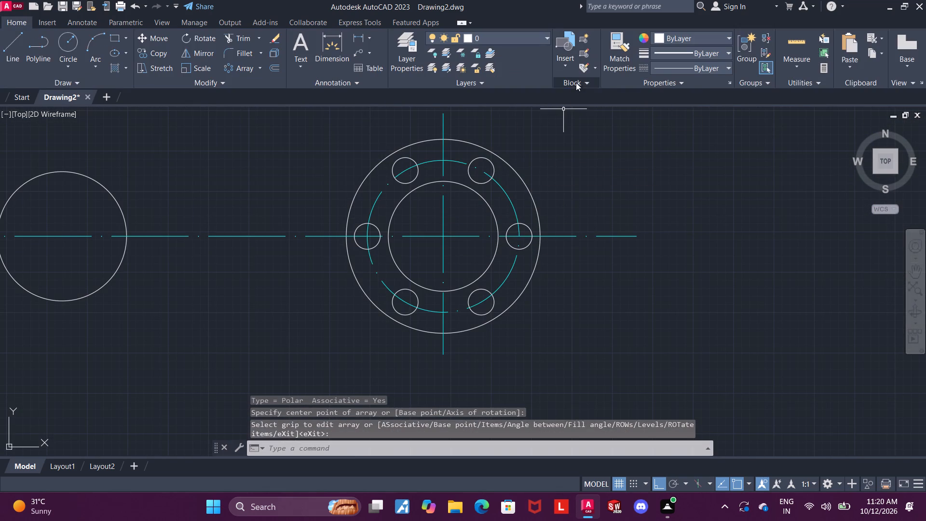
{"action": "scroll", "coordinate": [579, 93], "scroll_direction": "down", "scroll_amount": 1}
{"action": "key", "text": "Escape"}
Draw a circle of diameter 18 concentric with the single circle at the left end of the horizontal centre line.
{"action": "scroll", "coordinate": [508, 193], "scroll_direction": "down", "scroll_amount": 1}
{"action": "middle_click_drag", "start_coordinate": [591, 196], "coordinate": [618, 198]}
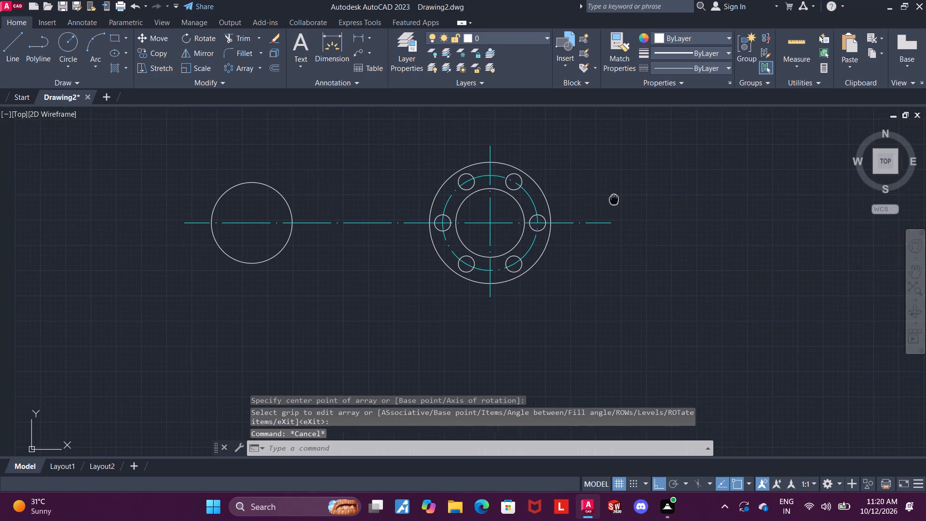
{"action": "middle_click_drag", "start_coordinate": [618, 198], "coordinate": [661, 200]}
{"action": "middle_click_drag", "start_coordinate": [664, 206], "coordinate": [811, 207]}
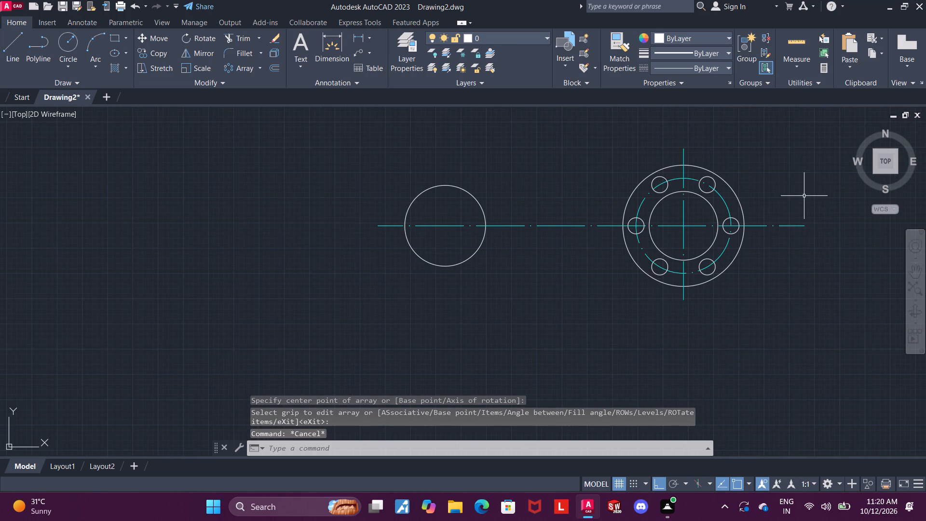
{"action": "scroll", "coordinate": [807, 196], "scroll_direction": "down", "scroll_amount": 1}
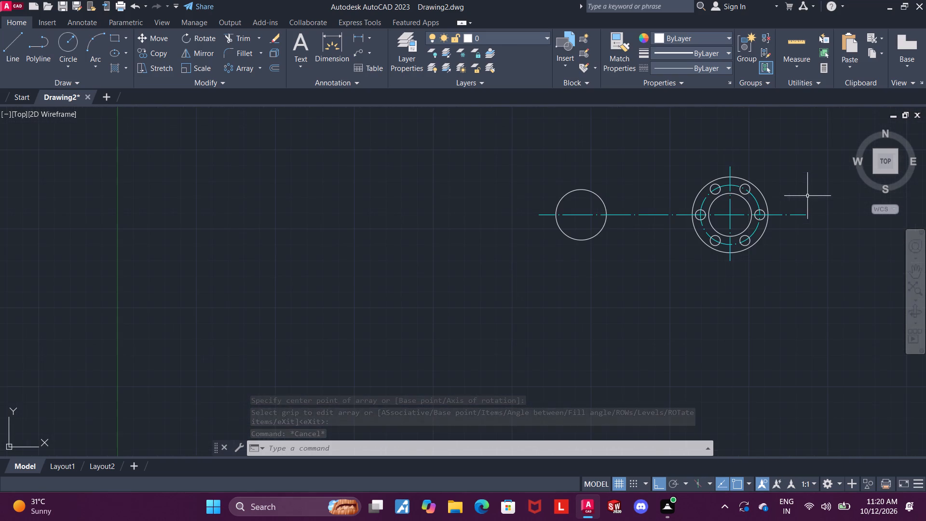
{"action": "scroll", "coordinate": [725, 209], "scroll_direction": "up", "scroll_amount": 1}
{"action": "middle_click_drag", "start_coordinate": [776, 248], "coordinate": [768, 250]}
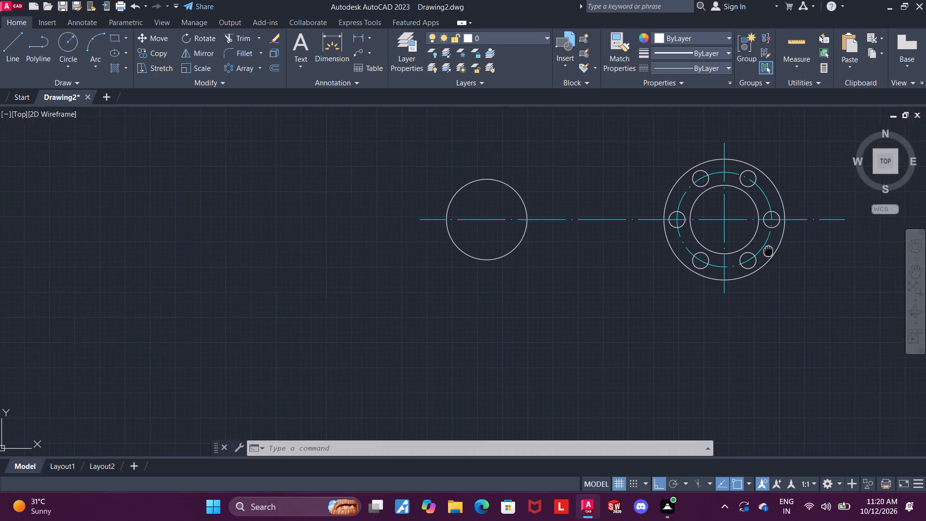
{"action": "middle_click_drag", "start_coordinate": [768, 250], "coordinate": [705, 251]}
{"action": "key", "text": "Escape"}
{"action": "left_click", "coordinate": [69, 44]}
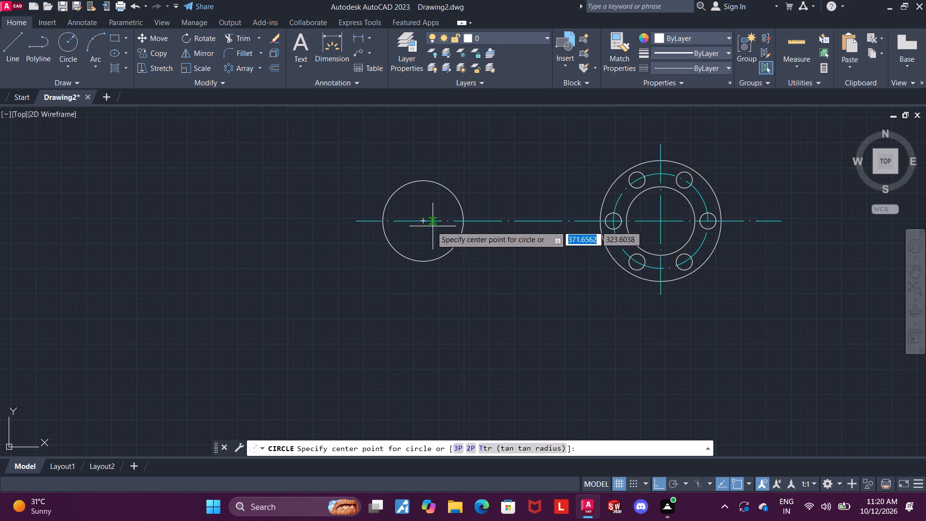
{"action": "scroll", "coordinate": [427, 224], "scroll_direction": "up", "scroll_amount": 4}
{"action": "scroll", "coordinate": [367, 201], "scroll_direction": "down", "scroll_amount": 4}
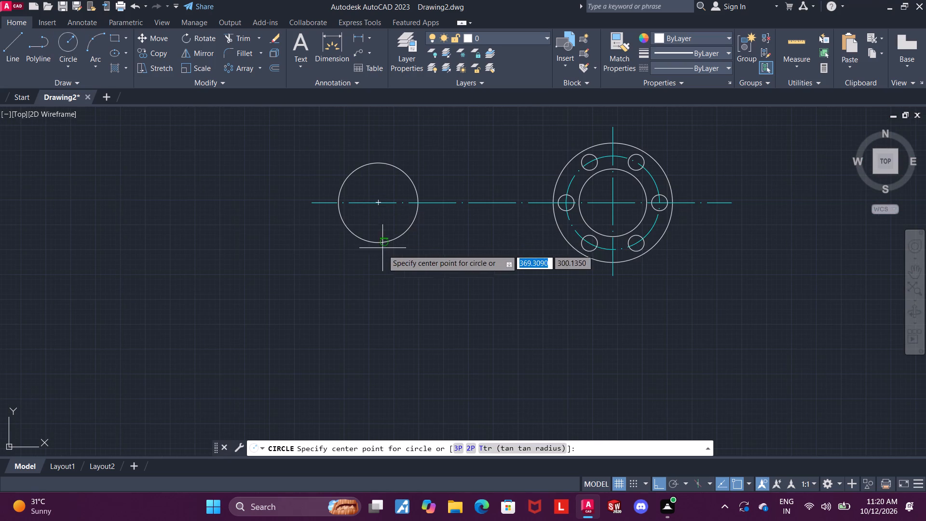
{"action": "left_click", "coordinate": [378, 200]}
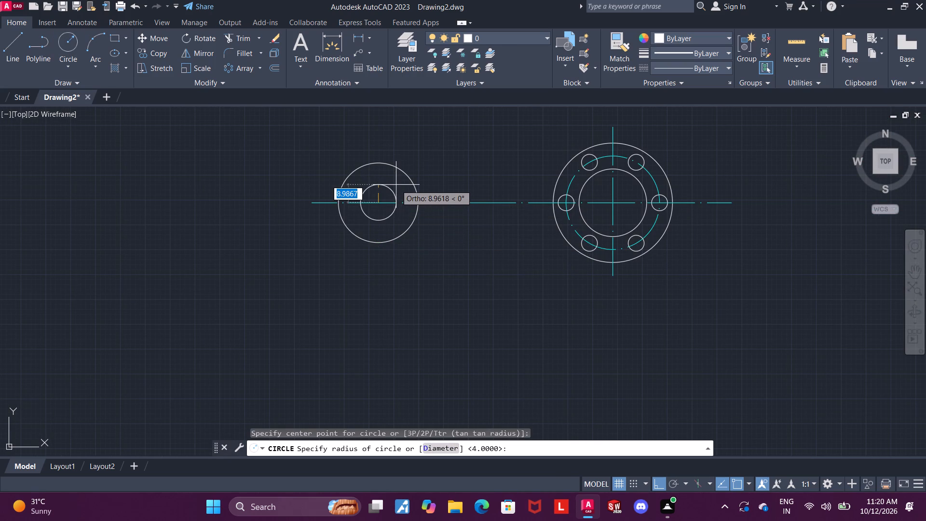
{"action": "key", "text": "d"}
{"action": "key", "text": "Return"}
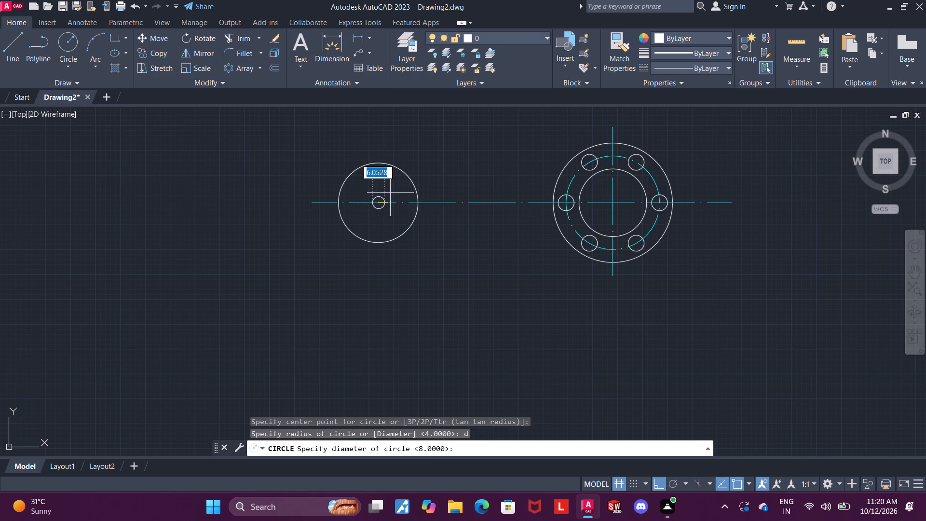
{"action": "type", "text": "18"}
{"action": "key", "text": "Return"}
{"action": "key", "text": "Escape"}
Draw connected lines from the 18-diameter circle's centre, 28 to the right along the centre line and 45 straight up.
{"action": "scroll", "coordinate": [378, 169], "scroll_direction": "down", "scroll_amount": 1}
{"action": "scroll", "coordinate": [352, 178], "scroll_direction": "up", "scroll_amount": 2}
{"action": "scroll", "coordinate": [478, 197], "scroll_direction": "down", "scroll_amount": 2}
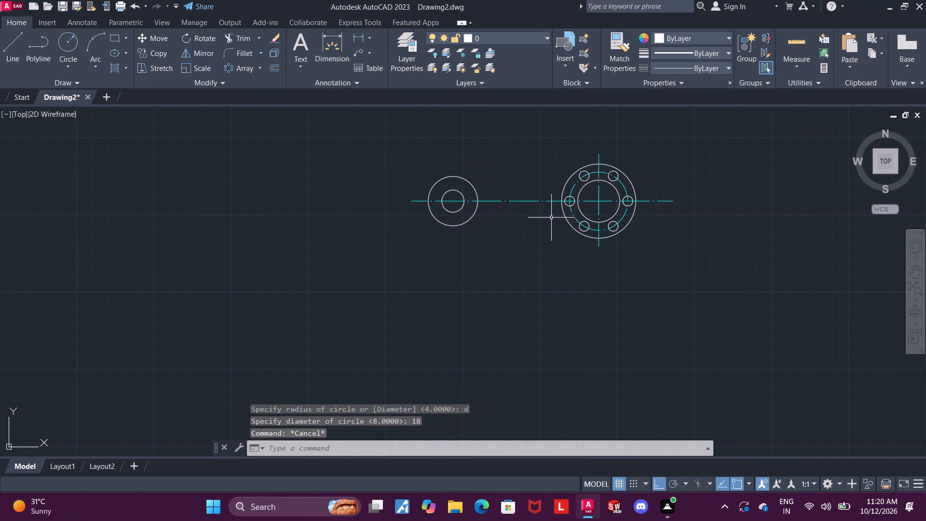
{"action": "middle_click_drag", "start_coordinate": [552, 218], "coordinate": [466, 218]}
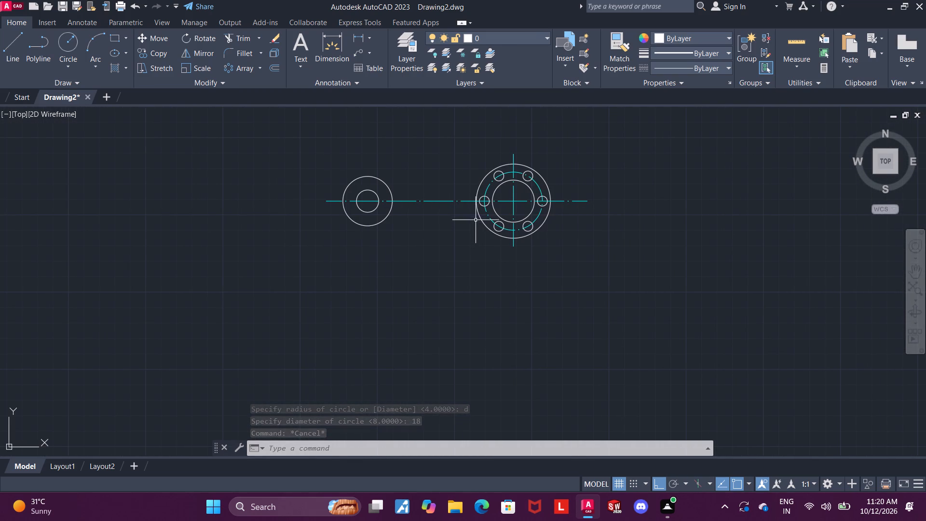
{"action": "middle_click_drag", "start_coordinate": [493, 196], "coordinate": [483, 195]}
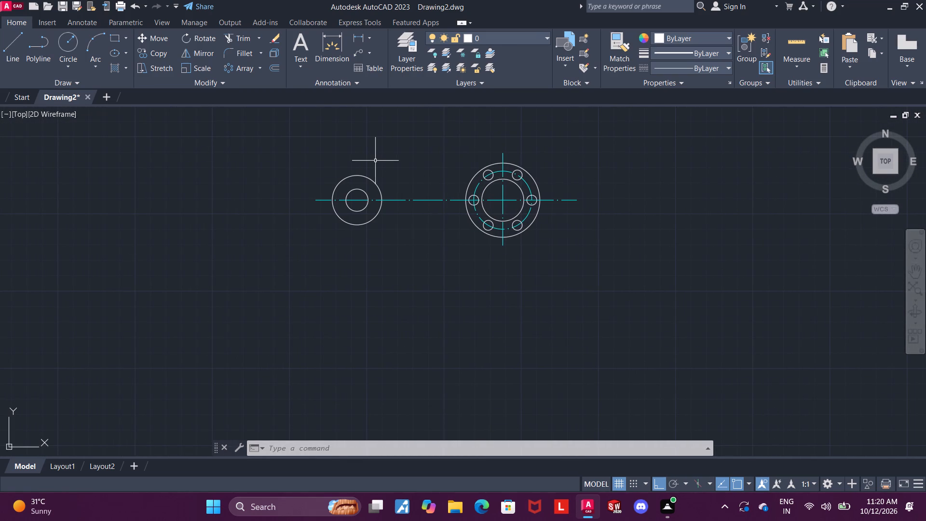
{"action": "scroll", "coordinate": [346, 178], "scroll_direction": "up", "scroll_amount": 1}
{"action": "left_click", "coordinate": [14, 40]}
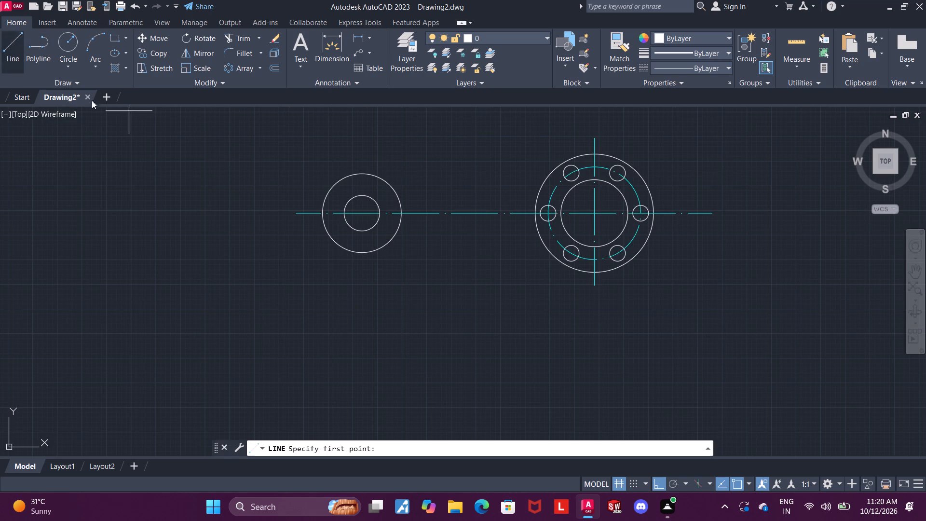
{"action": "scroll", "coordinate": [370, 223], "scroll_direction": "up", "scroll_amount": 2}
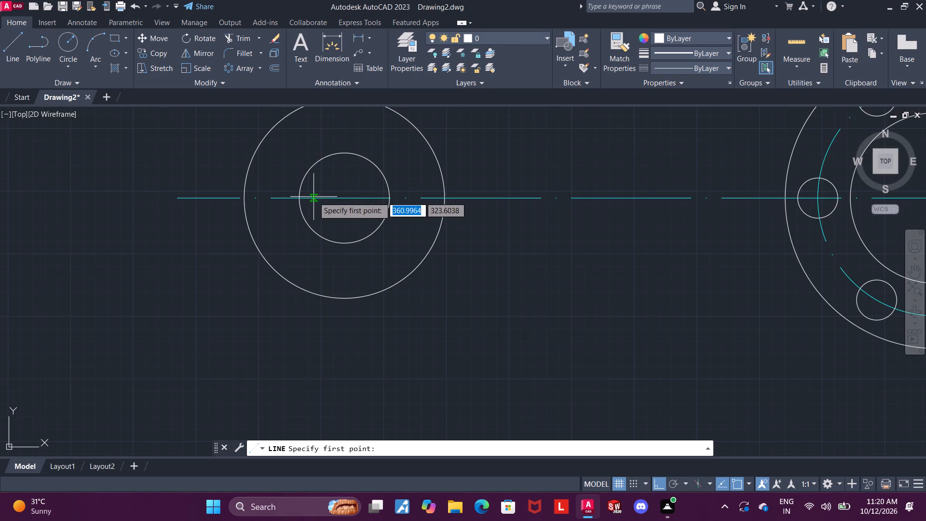
{"action": "left_click", "coordinate": [345, 195]}
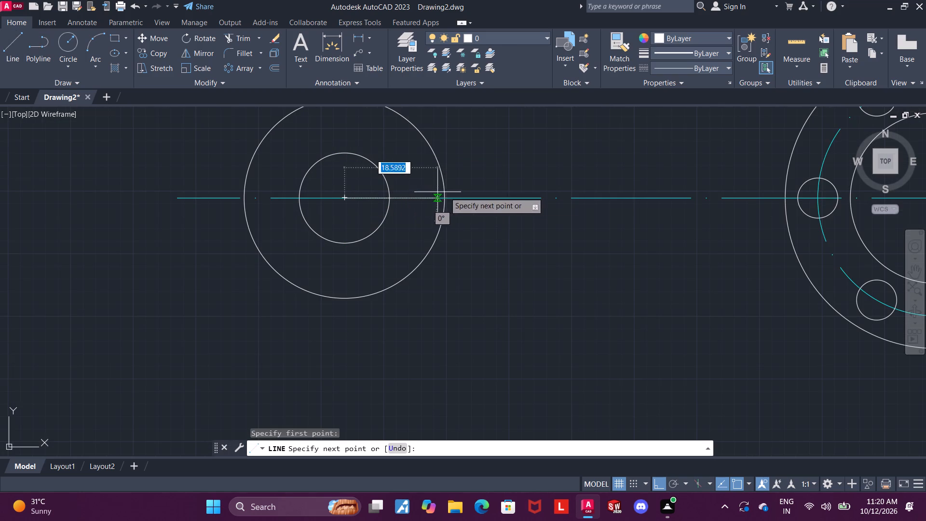
{"action": "type", "text": "28"}
{"action": "key", "text": "Return"}
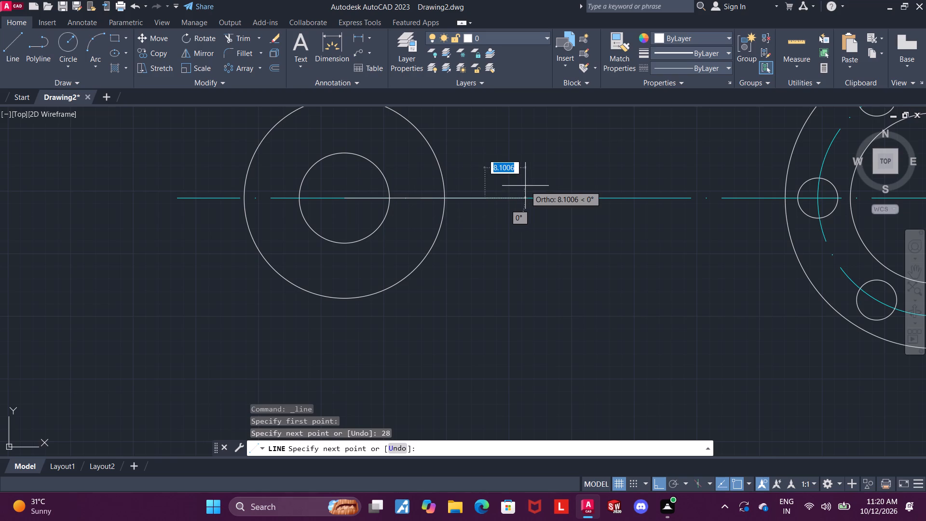
{"action": "scroll", "coordinate": [508, 193], "scroll_direction": "down", "scroll_amount": 2}
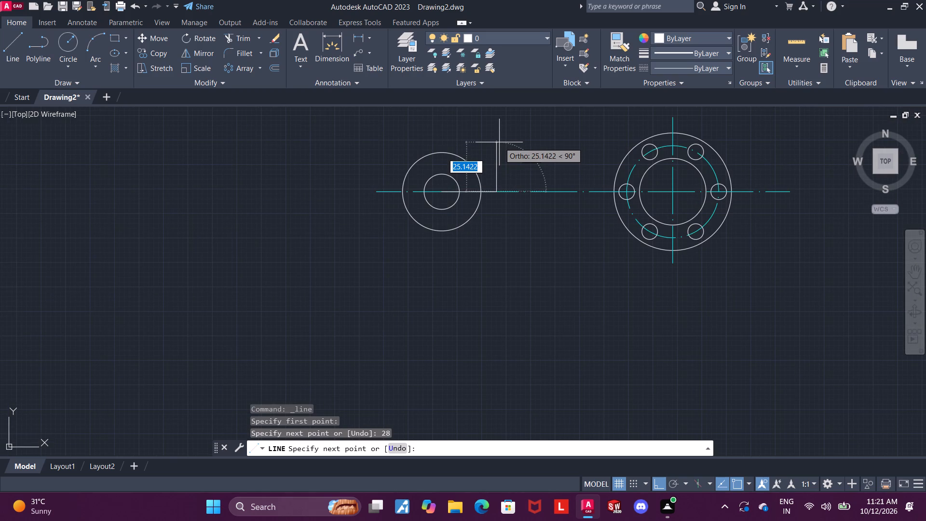
{"action": "type", "text": "45"}
{"action": "key", "text": "Return"}
{"action": "key", "text": "Escape"}
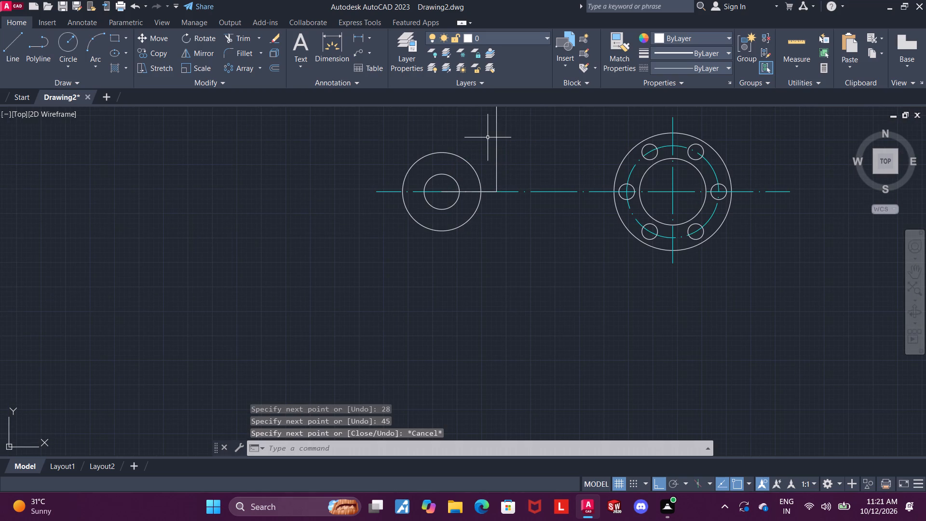
Delete the 28-long horizontal construction line, keeping the 45-long vertical line.
{"action": "scroll", "coordinate": [495, 149], "scroll_direction": "down", "scroll_amount": 1}
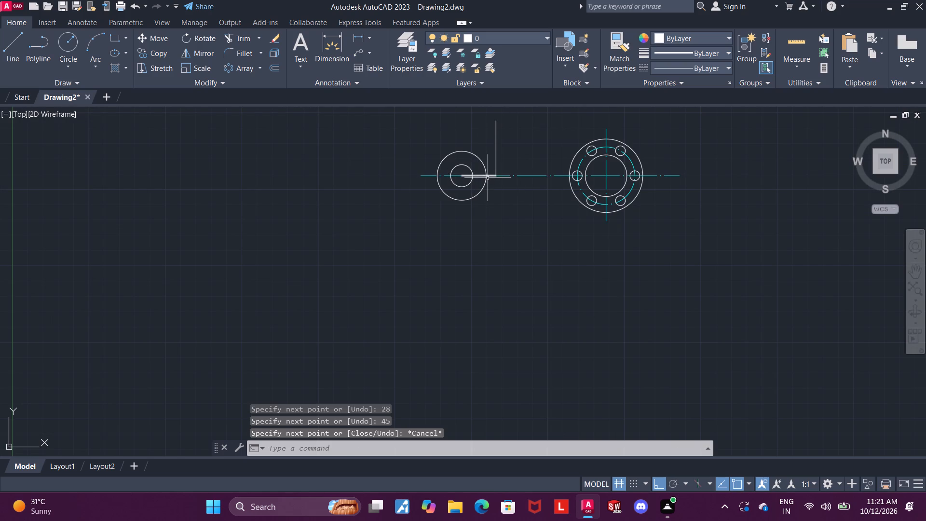
{"action": "left_click", "coordinate": [489, 175]}
{"action": "key", "text": "Delete"}
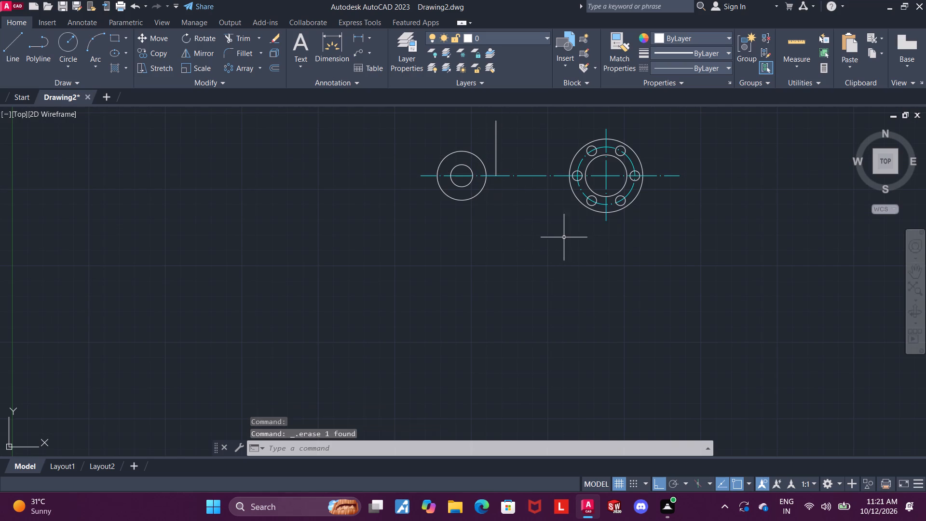
Draw a circle of radius 20 centred on the upper end of the 45-long vertical line.
{"action": "scroll", "coordinate": [544, 144], "scroll_direction": "down", "scroll_amount": 2}
{"action": "middle_click_drag", "start_coordinate": [532, 145], "coordinate": [530, 157]}
{"action": "scroll", "coordinate": [530, 142], "scroll_direction": "up", "scroll_amount": 3}
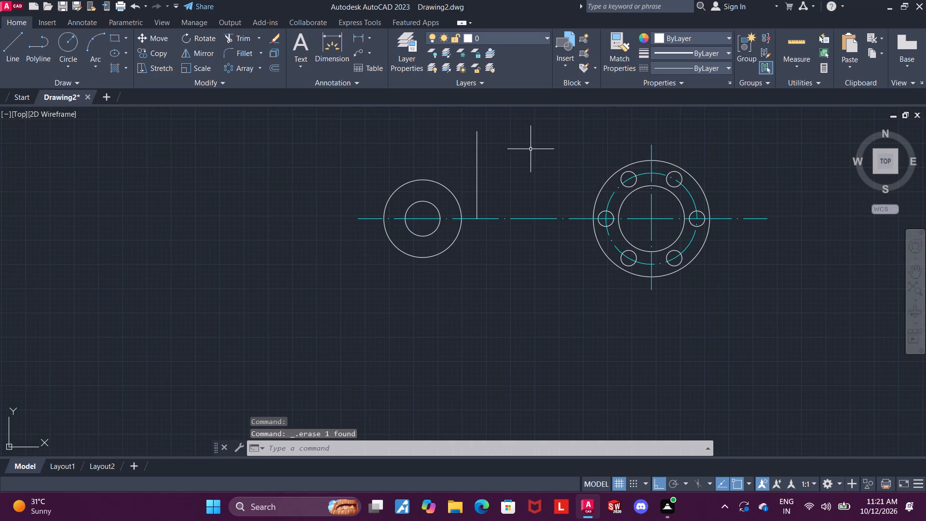
{"action": "middle_click_drag", "start_coordinate": [528, 159], "coordinate": [522, 184]}
{"action": "key", "text": "Escape"}
{"action": "left_click", "coordinate": [59, 39]}
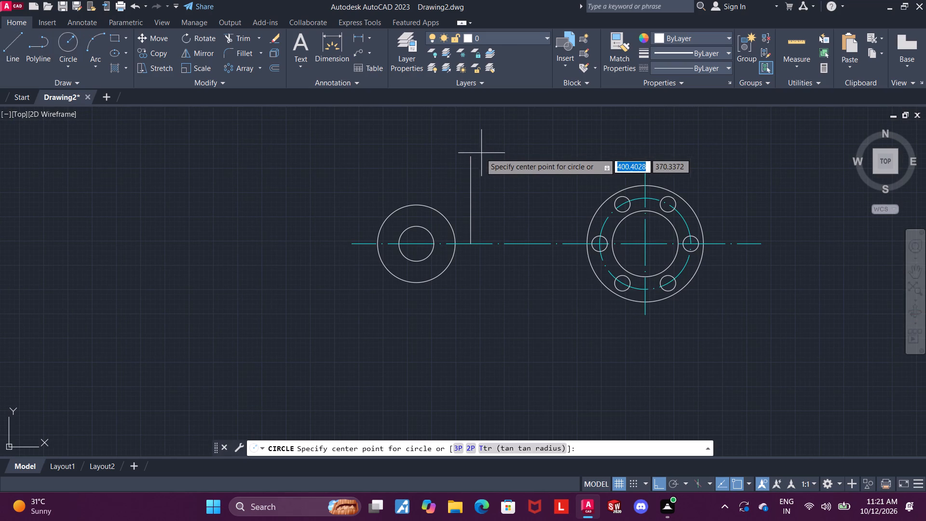
{"action": "left_click", "coordinate": [470, 154]}
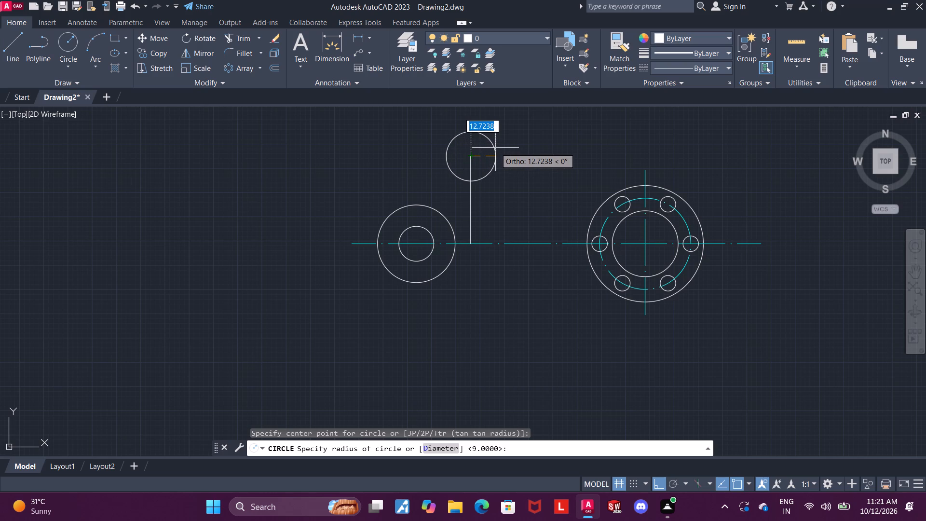
{"action": "type", "text": "20"}
{"action": "key", "text": "Return"}
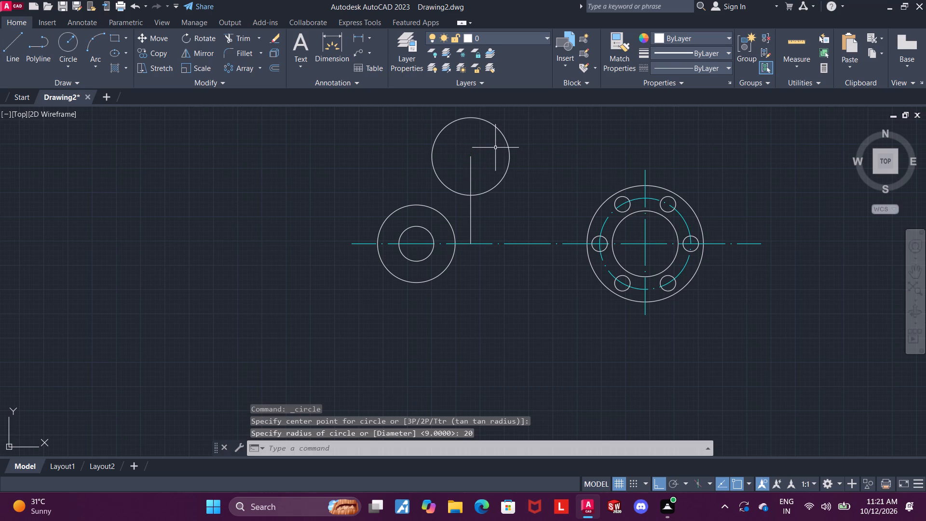
{"action": "key", "text": "Escape"}
{"action": "key", "text": "Escape"}
Draw a circle of diameter 18 concentric with the upper radius-20 circle, centred on the vertical line's upper end.
{"action": "scroll", "coordinate": [485, 154], "scroll_direction": "up", "scroll_amount": 1}
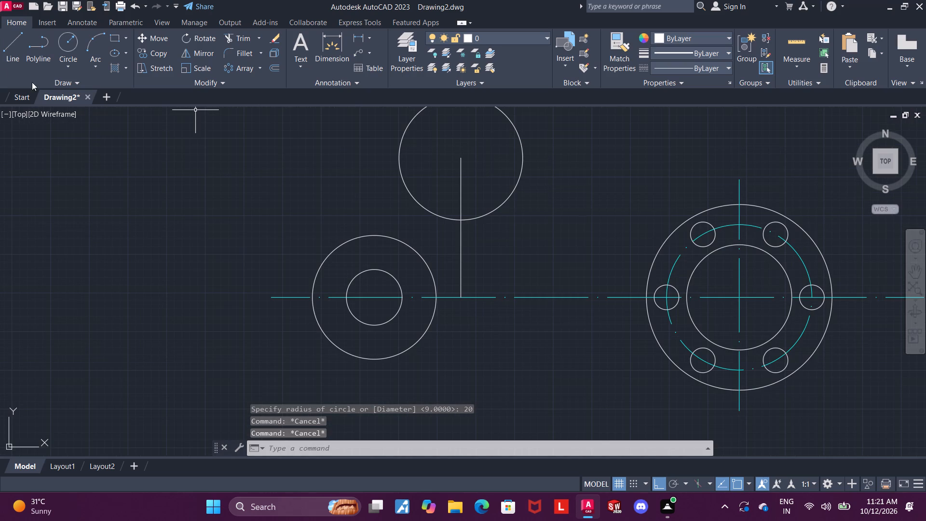
{"action": "left_click", "coordinate": [60, 40]}
{"action": "scroll", "coordinate": [453, 156], "scroll_direction": "up", "scroll_amount": 1}
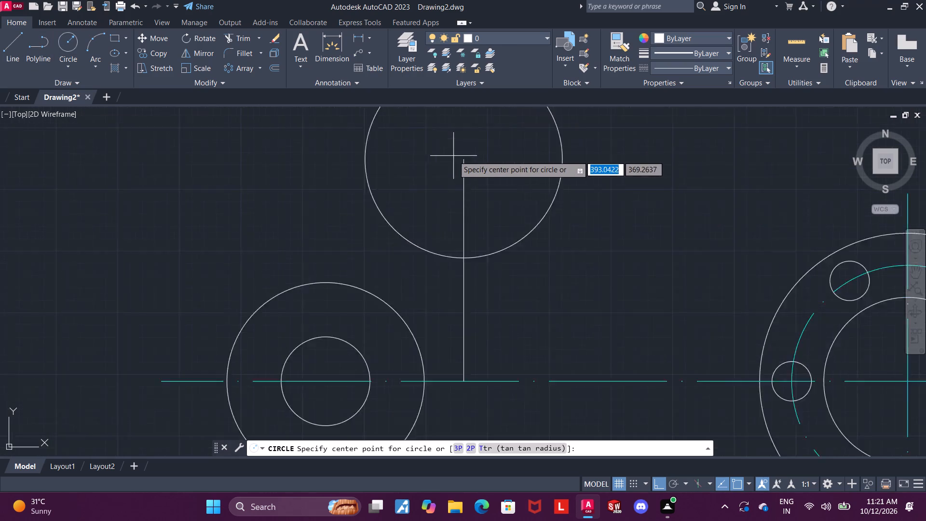
{"action": "scroll", "coordinate": [453, 156], "scroll_direction": "up", "scroll_amount": 2}
{"action": "left_click", "coordinate": [477, 165]}
{"action": "scroll", "coordinate": [532, 167], "scroll_direction": "down", "scroll_amount": 1}
{"action": "key", "text": "d"}
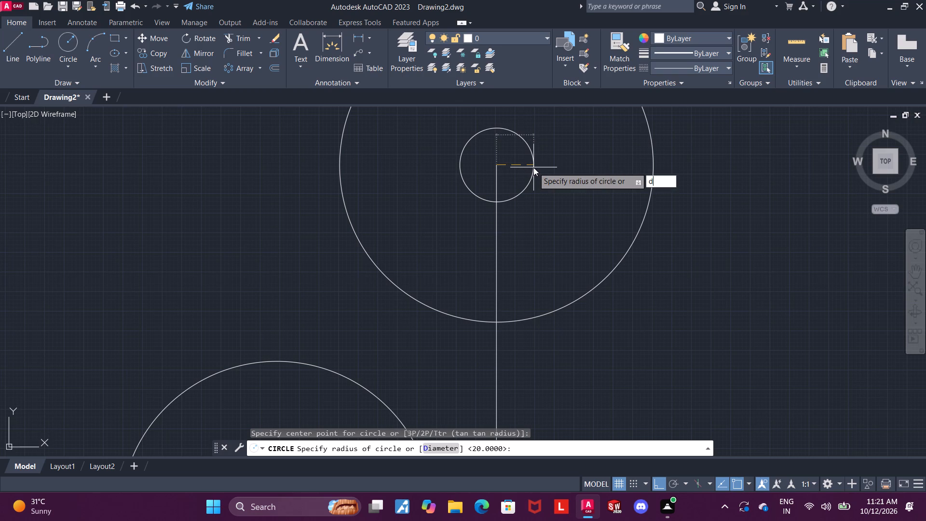
{"action": "key", "text": "Return"}
{"action": "type", "text": "18"}
{"action": "key", "text": "Return"}
{"action": "scroll", "coordinate": [562, 176], "scroll_direction": "down", "scroll_amount": 2}
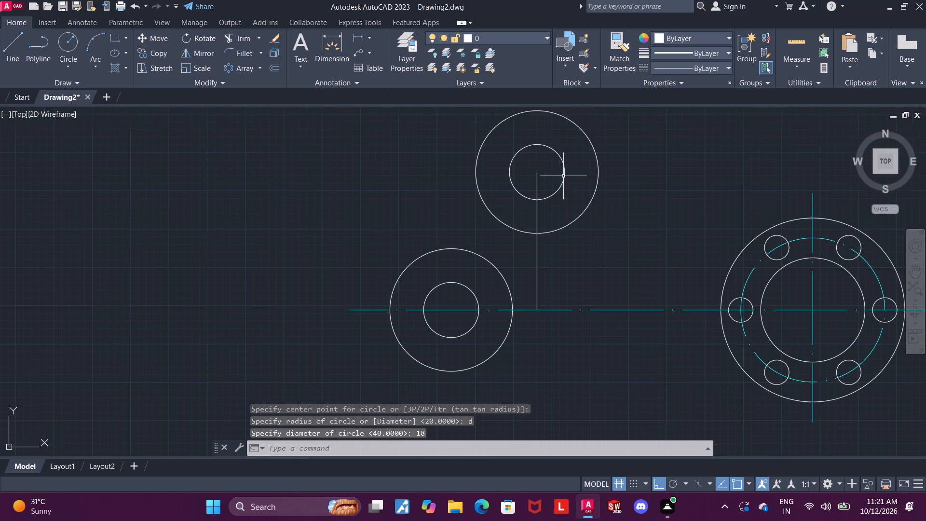
{"action": "scroll", "coordinate": [569, 178], "scroll_direction": "down", "scroll_amount": 1}
{"action": "middle_click_drag", "start_coordinate": [615, 207], "coordinate": [615, 215]}
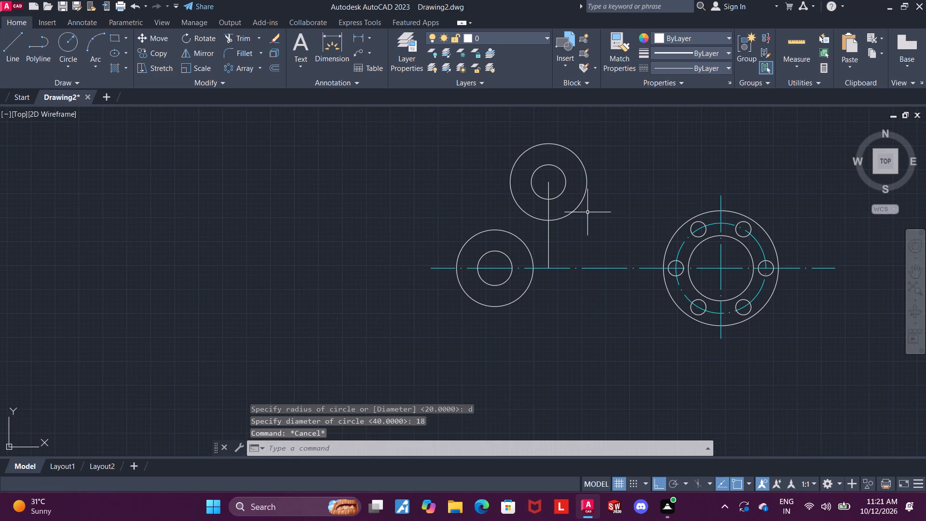
{"action": "key", "text": "Escape"}
Mirror the two upper concentric circles about the horizontal centre line, keeping the source objects.
{"action": "scroll", "coordinate": [586, 214], "scroll_direction": "up", "scroll_amount": 1}
{"action": "left_click", "coordinate": [568, 206]}
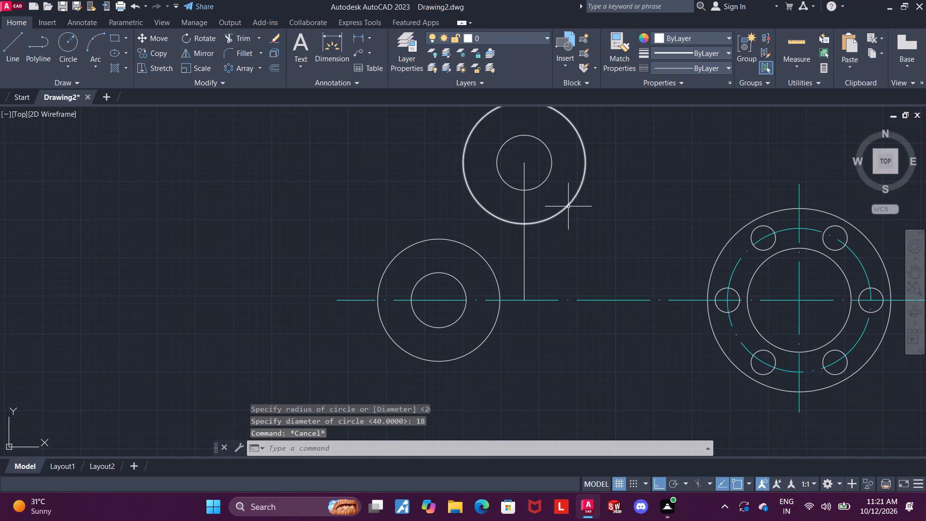
{"action": "left_click", "coordinate": [540, 183]}
{"action": "left_click", "coordinate": [198, 52]}
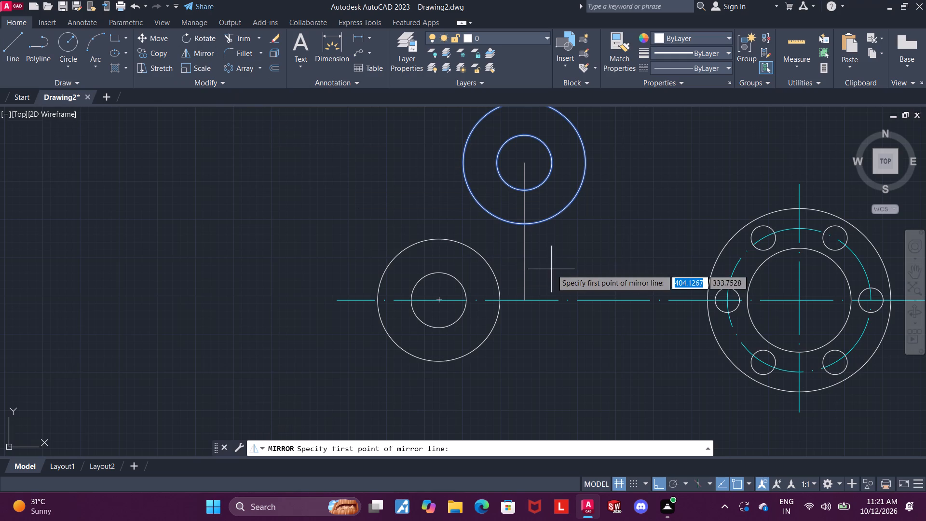
{"action": "key", "text": "Return"}
{"action": "scroll", "coordinate": [439, 300], "scroll_direction": "up", "scroll_amount": 3}
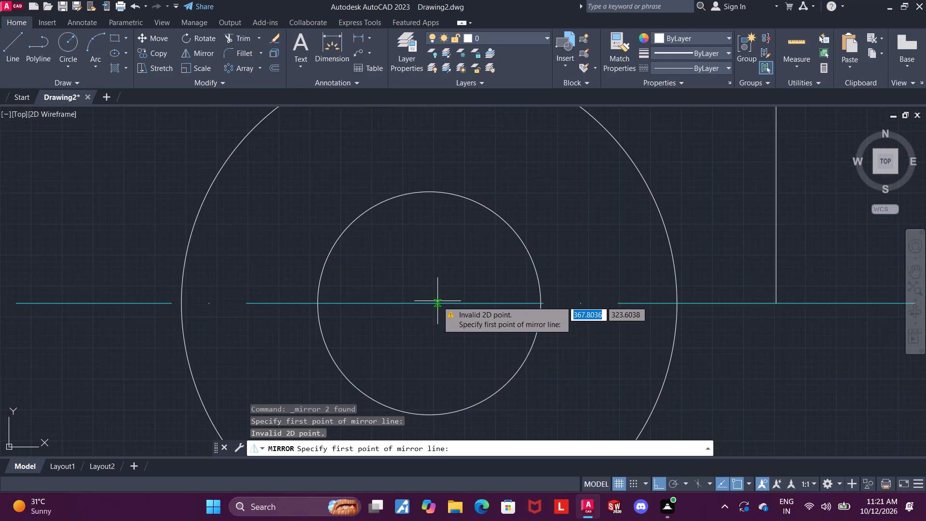
{"action": "scroll", "coordinate": [436, 301], "scroll_direction": "down", "scroll_amount": 3}
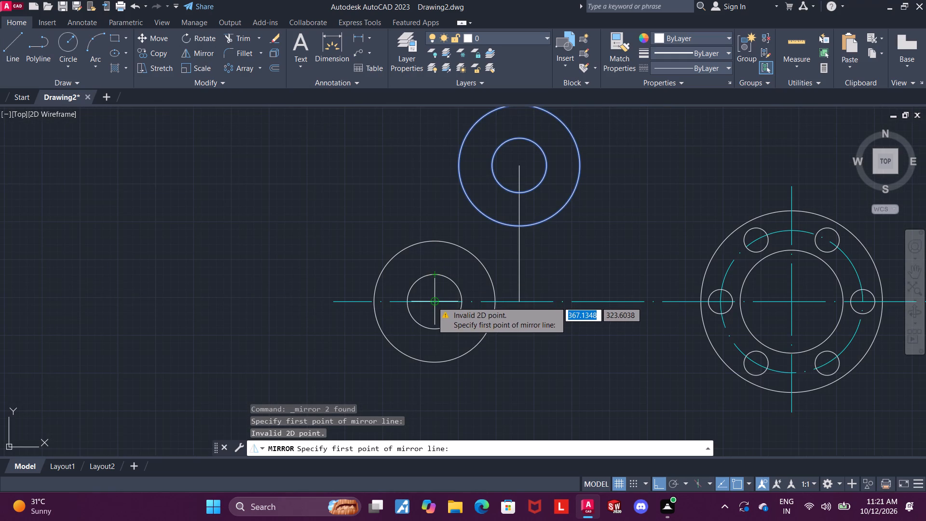
{"action": "left_click", "coordinate": [432, 302]}
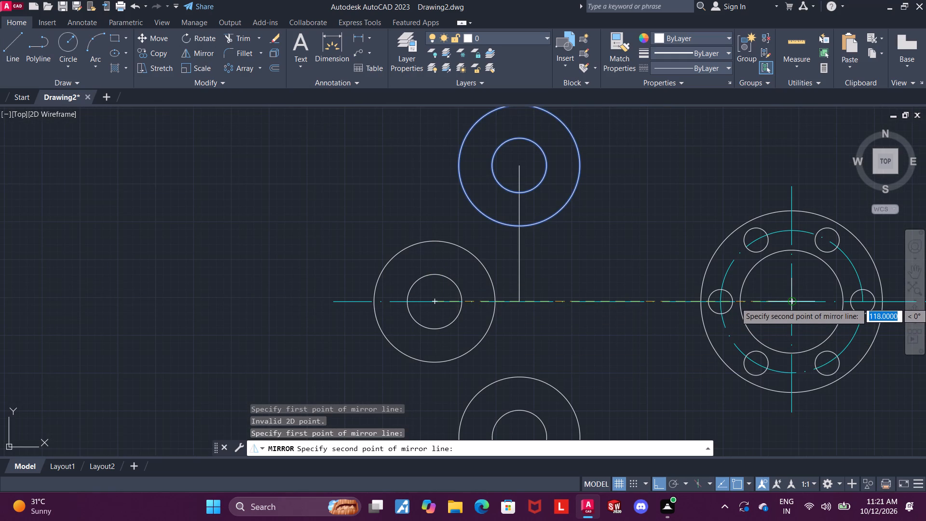
{"action": "left_click", "coordinate": [792, 302]}
{"action": "scroll", "coordinate": [792, 302], "scroll_direction": "down", "scroll_amount": 1}
{"action": "left_click_drag", "start_coordinate": [811, 340], "coordinate": [792, 302]}
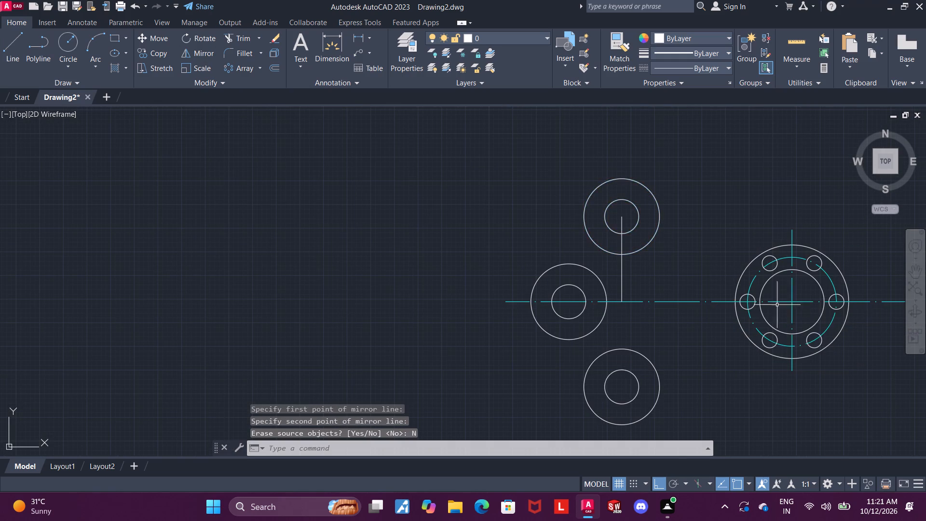
{"action": "scroll", "coordinate": [737, 309], "scroll_direction": "down", "scroll_amount": 1}
{"action": "middle_click_drag", "start_coordinate": [713, 321], "coordinate": [675, 277]}
{"action": "scroll", "coordinate": [659, 270], "scroll_direction": "up", "scroll_amount": 1}
{"action": "key", "text": "Escape"}
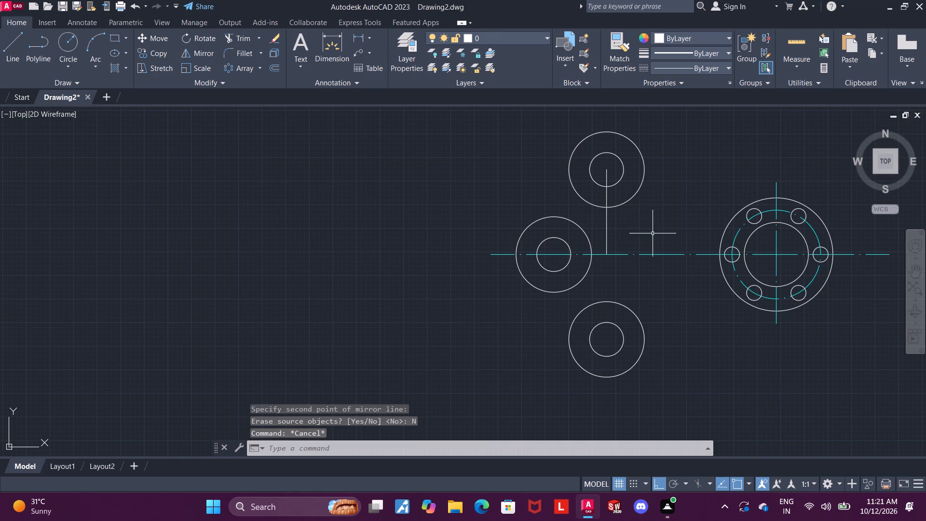
Delete the 45-long vertical construction line below the upper circles' centre.
{"action": "left_click", "coordinate": [606, 216]}
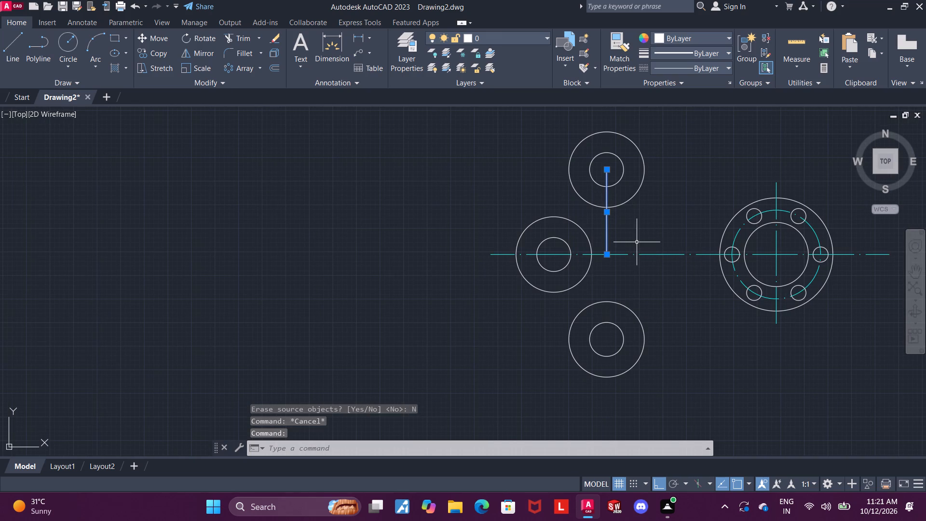
{"action": "key", "text": "Delete"}
Draw a 40-long vertical line across the leftmost boss, from the outer circle's top quadrant to its bottom quadrant.
{"action": "scroll", "coordinate": [644, 237], "scroll_direction": "down", "scroll_amount": 1}
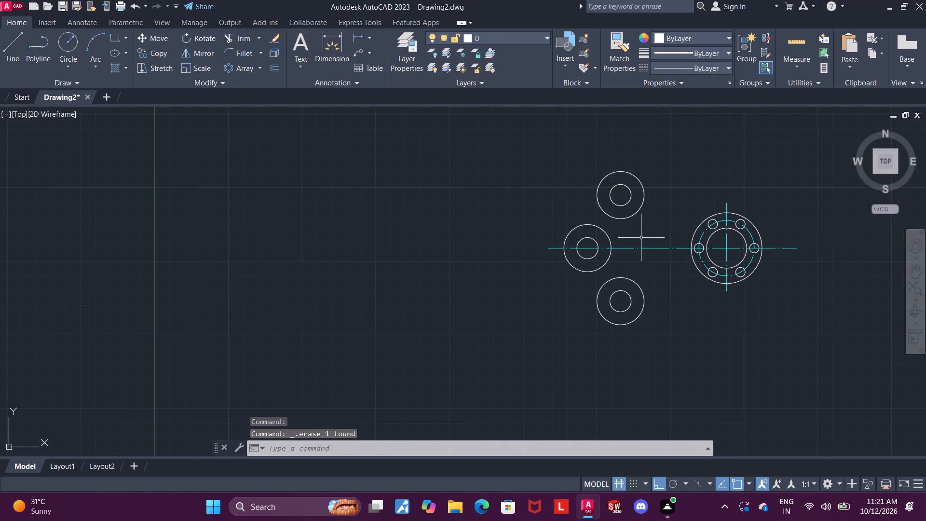
{"action": "scroll", "coordinate": [640, 238], "scroll_direction": "down", "scroll_amount": 1}
{"action": "middle_click_drag", "start_coordinate": [649, 270], "coordinate": [630, 263]}
{"action": "scroll", "coordinate": [629, 262], "scroll_direction": "up", "scroll_amount": 1}
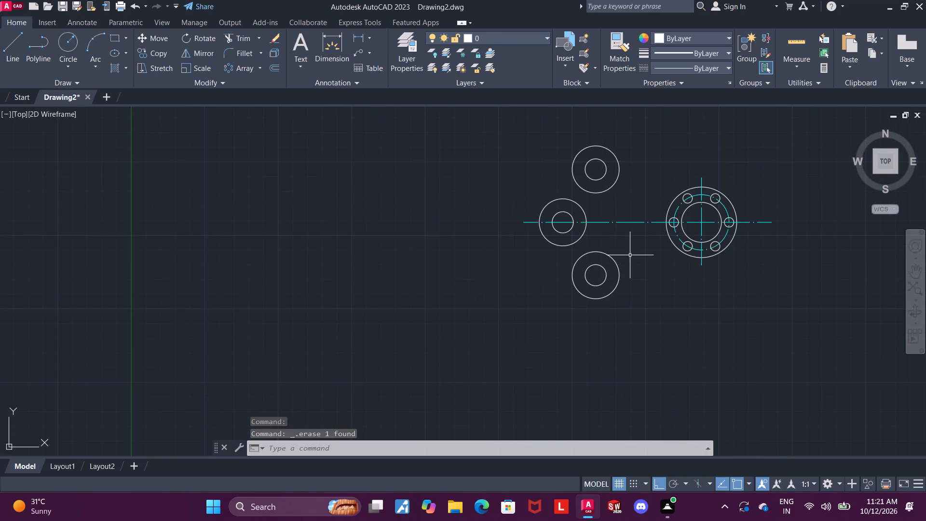
{"action": "scroll", "coordinate": [630, 255], "scroll_direction": "up", "scroll_amount": 1}
{"action": "left_click", "coordinate": [12, 55]}
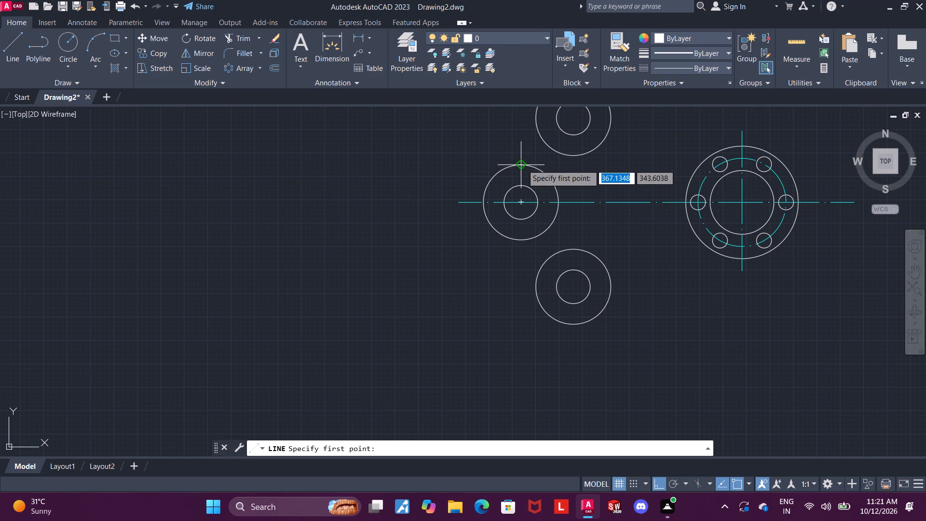
{"action": "left_click", "coordinate": [522, 165]}
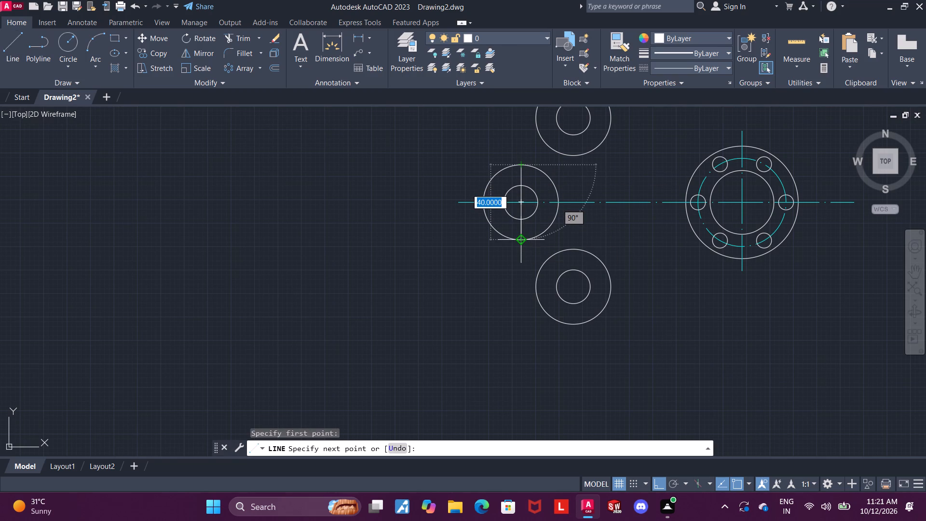
{"action": "left_click", "coordinate": [520, 243]}
{"action": "key", "text": "Escape"}
Give the leftmost boss's vertical line the ACAD_ISO04W100 linetype and cyan colour.
{"action": "left_click", "coordinate": [519, 232]}
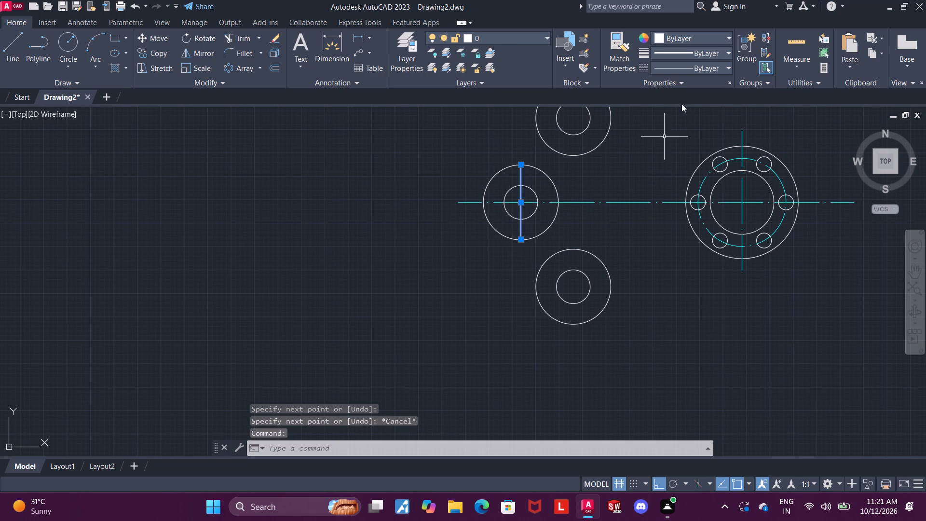
{"action": "left_click", "coordinate": [703, 64]}
{"action": "left_click", "coordinate": [698, 105]}
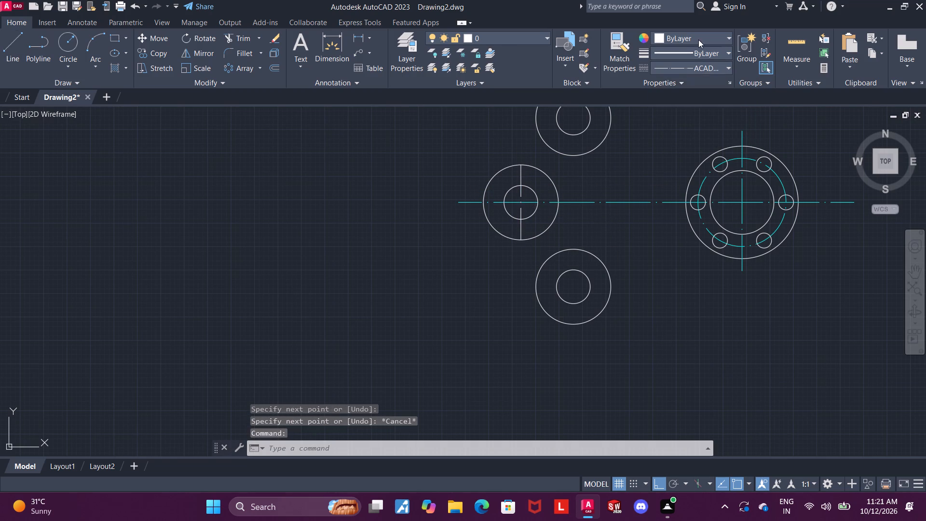
{"action": "left_click", "coordinate": [698, 37]}
{"action": "left_click", "coordinate": [693, 152]}
{"action": "key", "text": "Escape"}
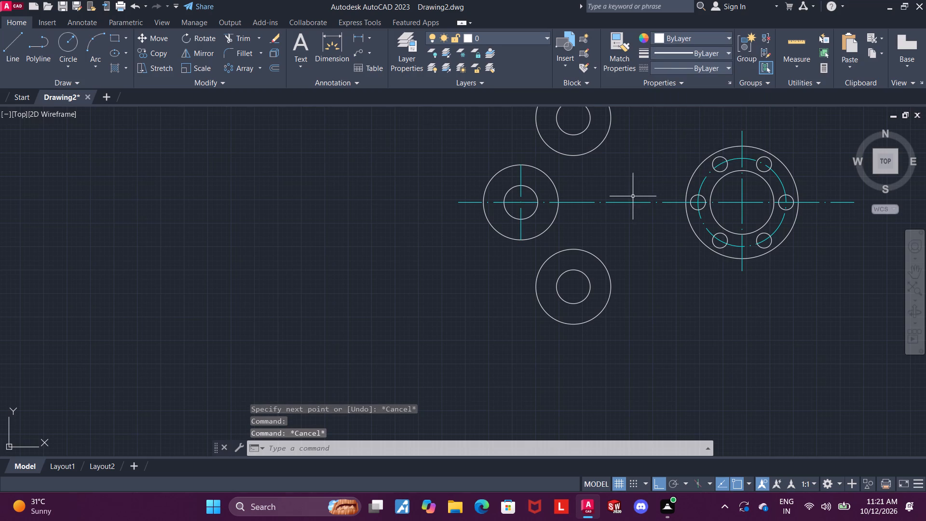
Draw a vertical line through the lower boss's centre, extending slightly beyond the outer circle at both ends.
{"action": "scroll", "coordinate": [632, 196], "scroll_direction": "down", "scroll_amount": 1}
{"action": "middle_click_drag", "start_coordinate": [620, 198], "coordinate": [562, 232]}
{"action": "scroll", "coordinate": [560, 289], "scroll_direction": "up", "scroll_amount": 1}
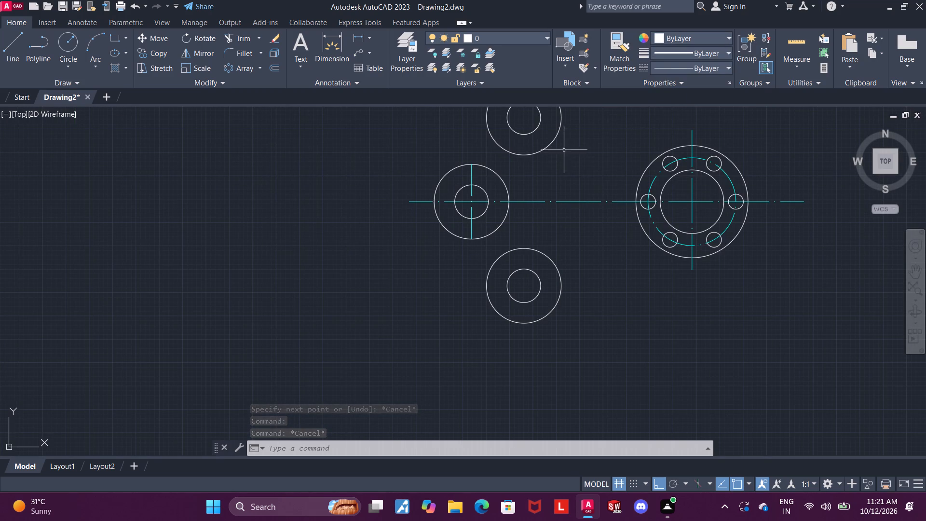
{"action": "left_click", "coordinate": [18, 46]}
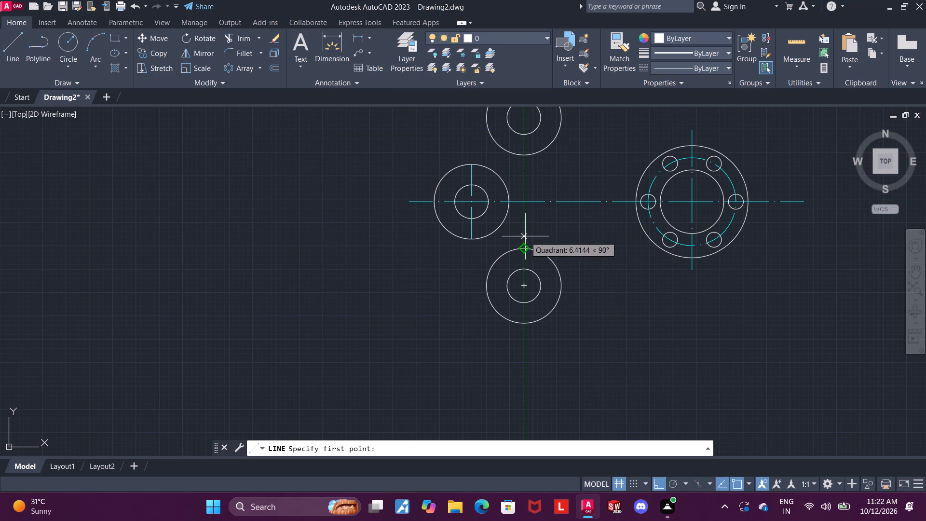
{"action": "left_click", "coordinate": [525, 234]}
{"action": "left_click", "coordinate": [526, 338]}
{"action": "key", "text": "Escape"}
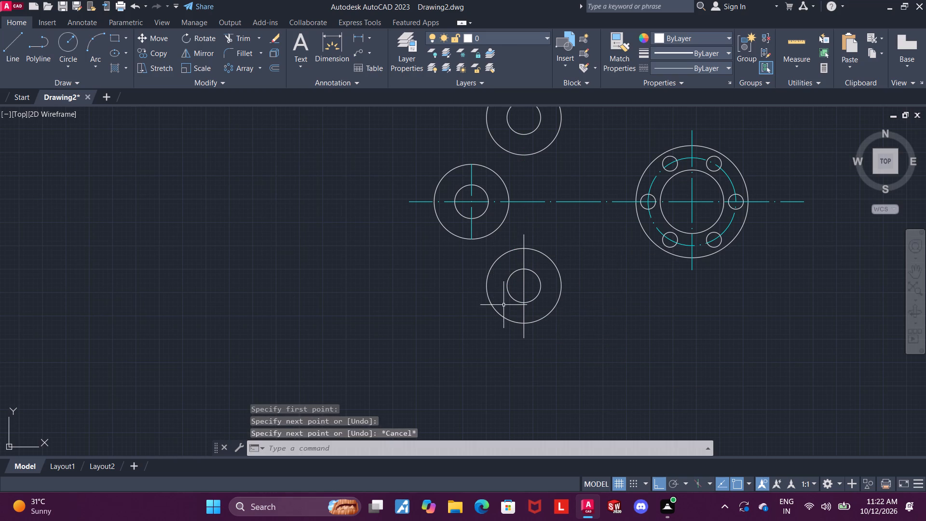
{"action": "key", "text": "Escape"}
Give the lower boss's vertical line the ACAD_ISO04W100 linetype and cyan colour.
{"action": "left_click", "coordinate": [521, 280]}
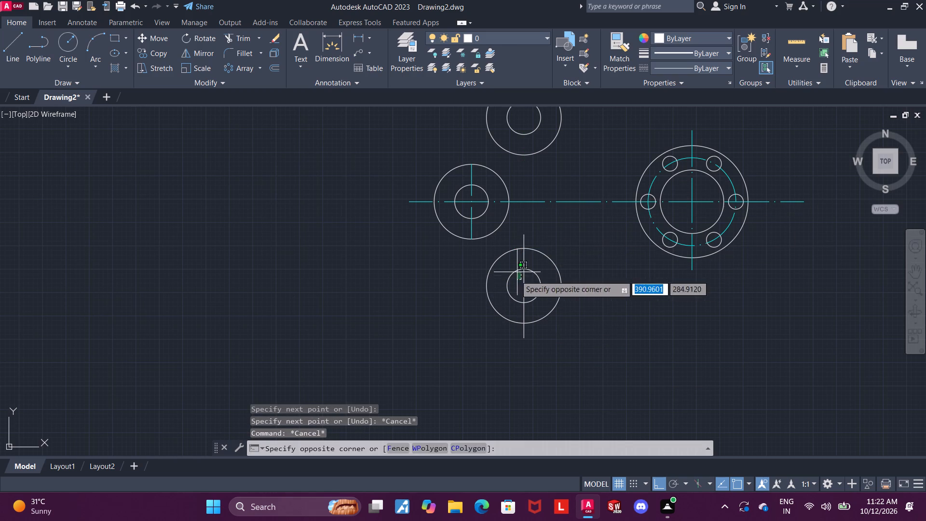
{"action": "key", "text": "Escape"}
{"action": "left_click", "coordinate": [524, 281]}
{"action": "left_click", "coordinate": [684, 66]}
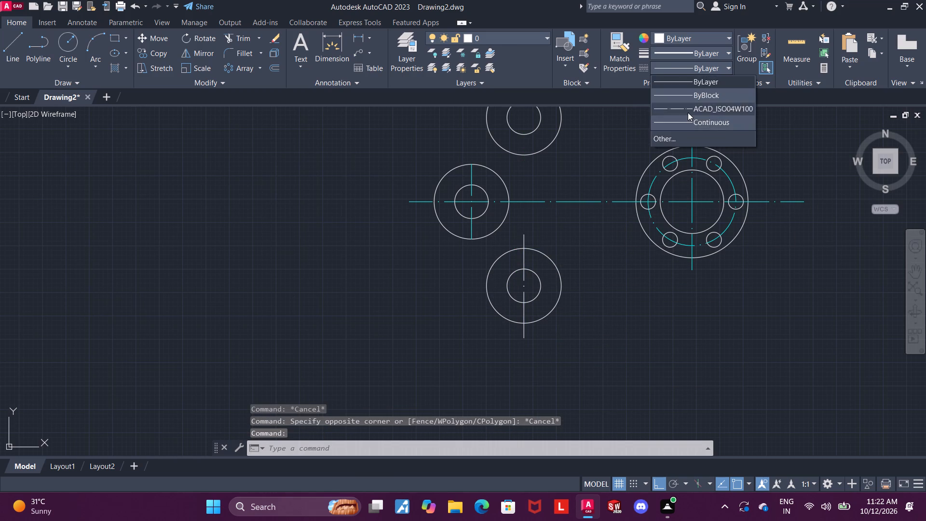
{"action": "left_click", "coordinate": [688, 112]}
{"action": "left_click", "coordinate": [689, 41]}
{"action": "left_click", "coordinate": [697, 160]}
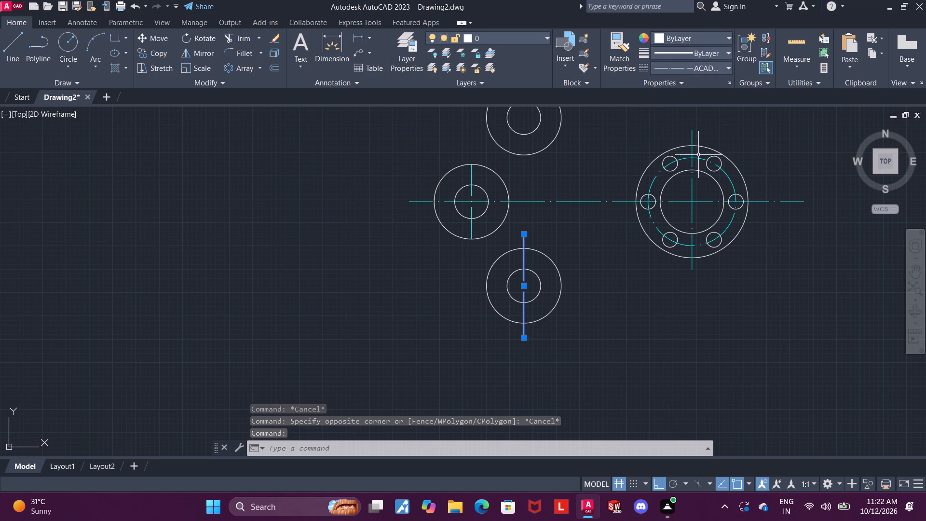
{"action": "key", "text": "Escape"}
{"action": "left_click", "coordinate": [523, 286]}
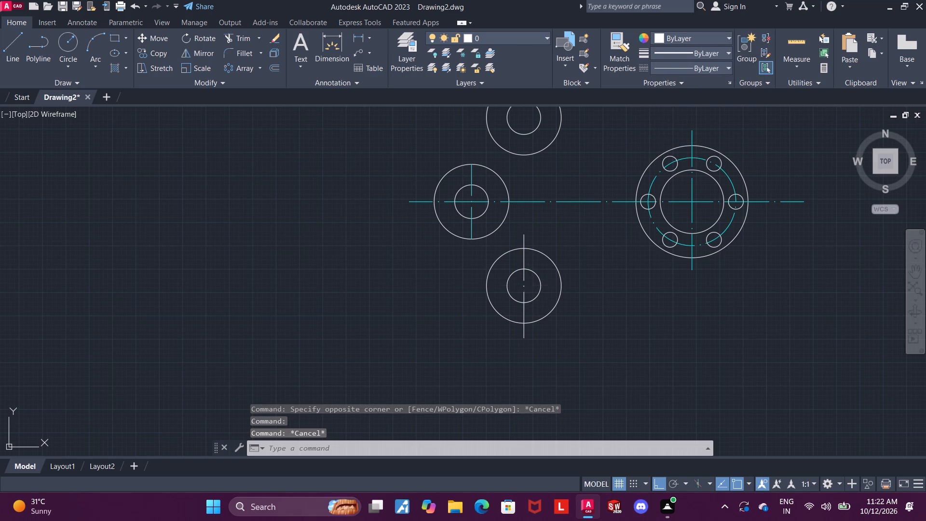
{"action": "left_click", "coordinate": [718, 67]}
{"action": "key", "text": "Escape"}
{"action": "left_click", "coordinate": [694, 45]}
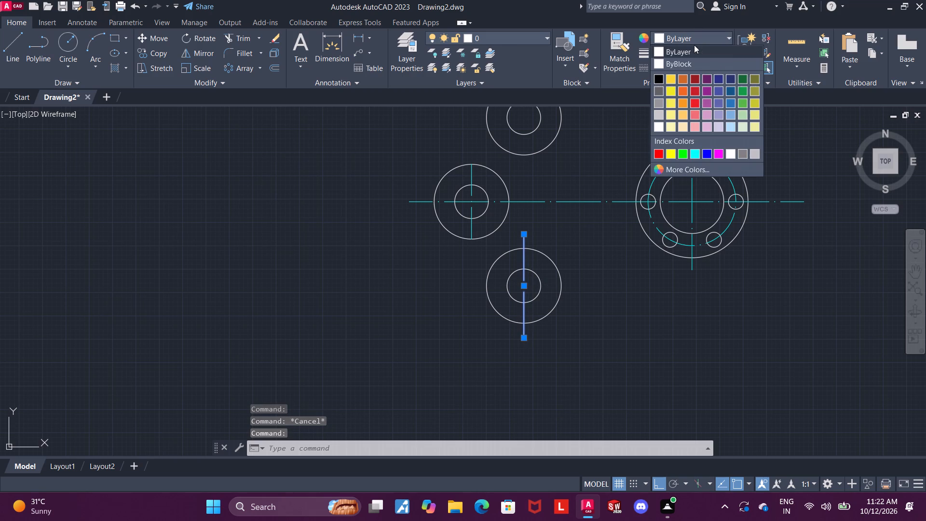
{"action": "left_click", "coordinate": [691, 157]}
{"action": "key", "text": "Escape"}
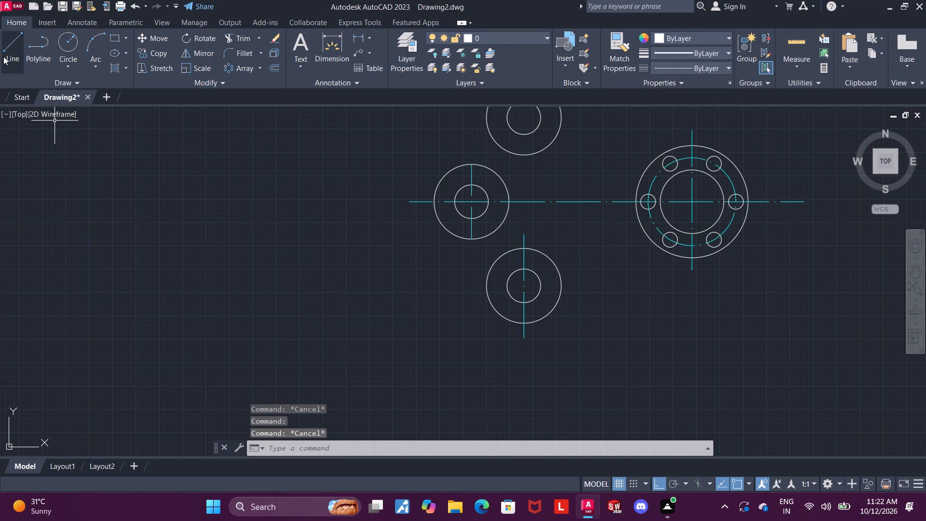
Draw a horizontal line about 50 long through the lower boss's centre, extending past the outer circle on both sides.
{"action": "left_click", "coordinate": [4, 49]}
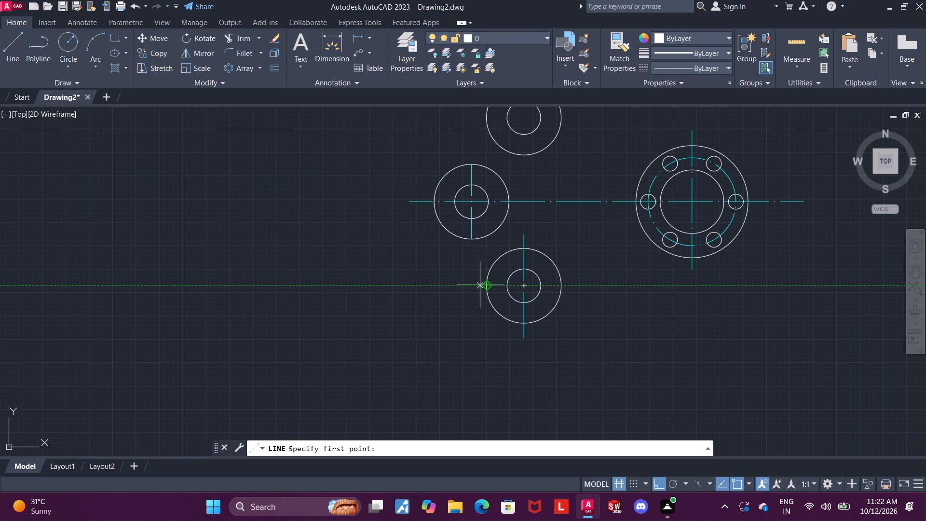
{"action": "left_click", "coordinate": [478, 285]}
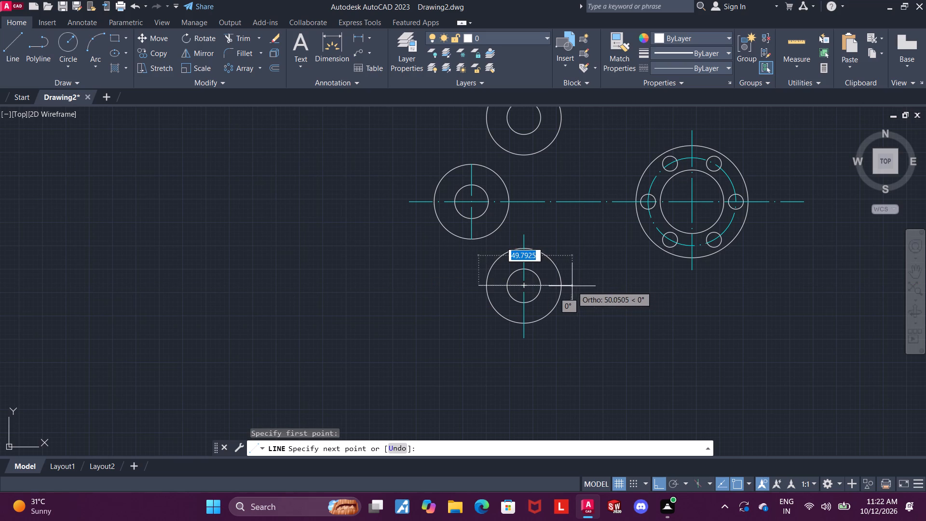
{"action": "left_click", "coordinate": [571, 287]}
{"action": "key", "text": "Escape"}
Give the lower boss's horizontal line the ACAD_ISO04W100 linetype and cyan colour.
{"action": "left_click", "coordinate": [566, 285]}
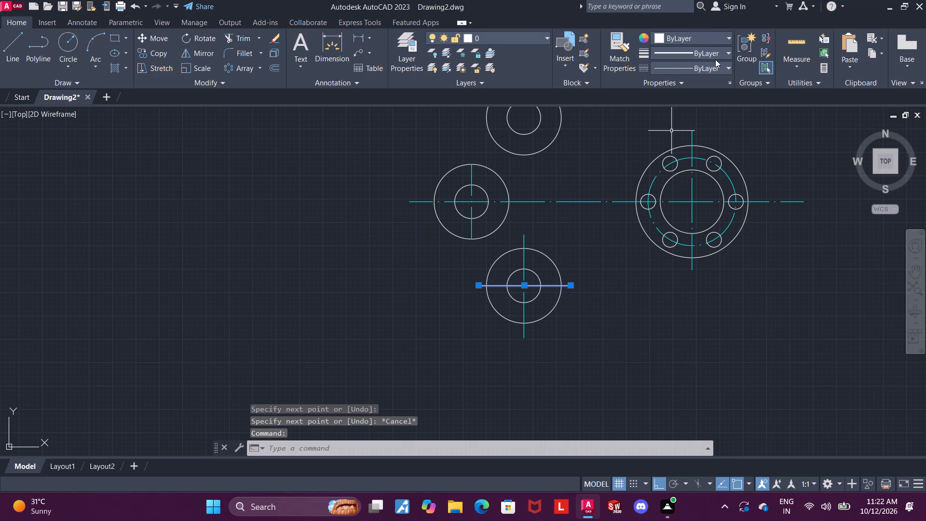
{"action": "left_click", "coordinate": [715, 64]}
{"action": "left_click", "coordinate": [709, 108]}
{"action": "left_click", "coordinate": [695, 37]}
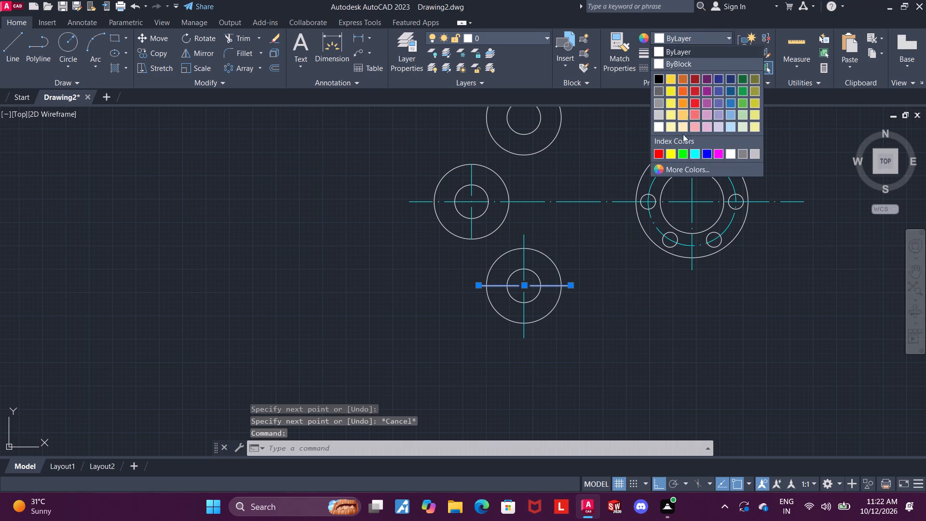
{"action": "left_click", "coordinate": [694, 155]}
{"action": "key", "text": "Escape"}
Mirror the lower boss's two centre lines about the main horizontal centre line onto the upper boss, keeping the originals.
{"action": "left_click", "coordinate": [525, 285]}
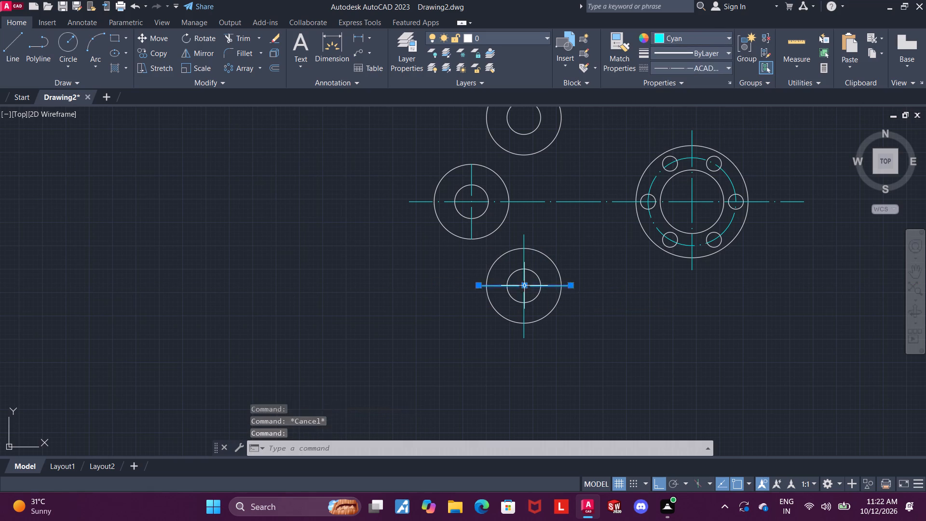
{"action": "left_click", "coordinate": [522, 275]}
{"action": "left_click", "coordinate": [524, 275]}
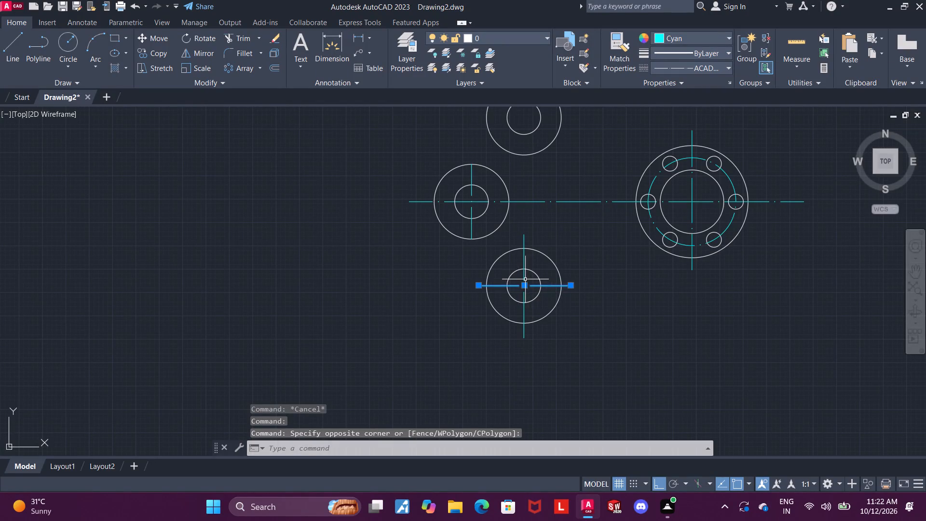
{"action": "left_click", "coordinate": [524, 275]}
{"action": "left_click", "coordinate": [207, 50]}
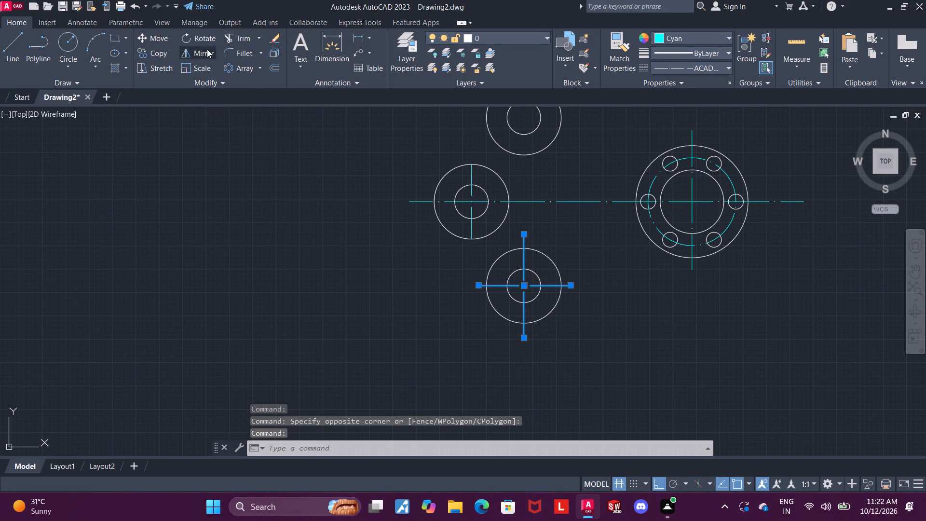
{"action": "key", "text": "Return"}
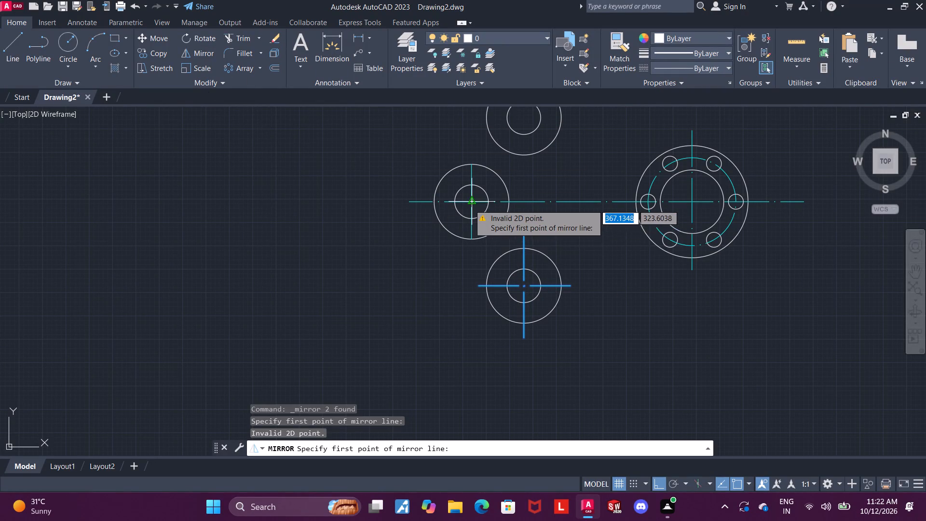
{"action": "scroll", "coordinate": [469, 205], "scroll_direction": "up", "scroll_amount": 4}
{"action": "left_click", "coordinate": [477, 183]}
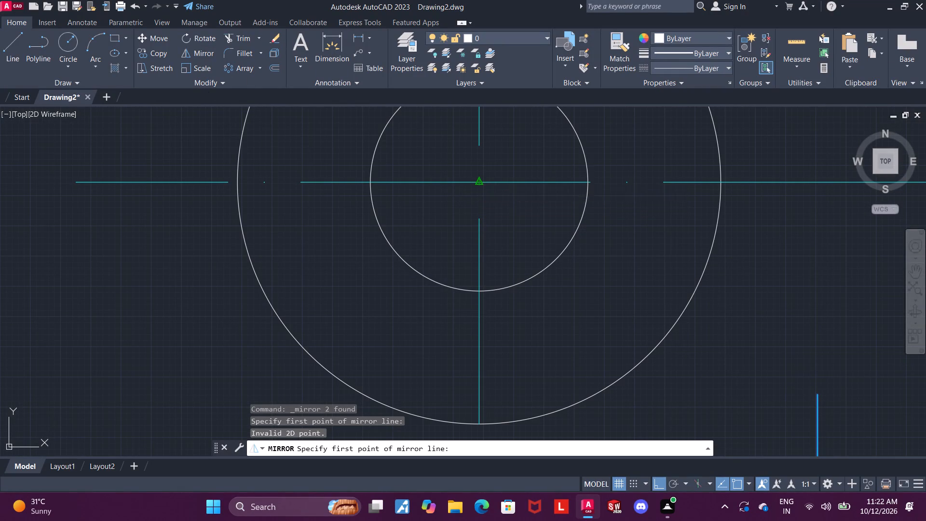
{"action": "scroll", "coordinate": [489, 202], "scroll_direction": "down", "scroll_amount": 3}
{"action": "scroll", "coordinate": [693, 255], "scroll_direction": "down", "scroll_amount": 2}
{"action": "scroll", "coordinate": [748, 232], "scroll_direction": "up", "scroll_amount": 4}
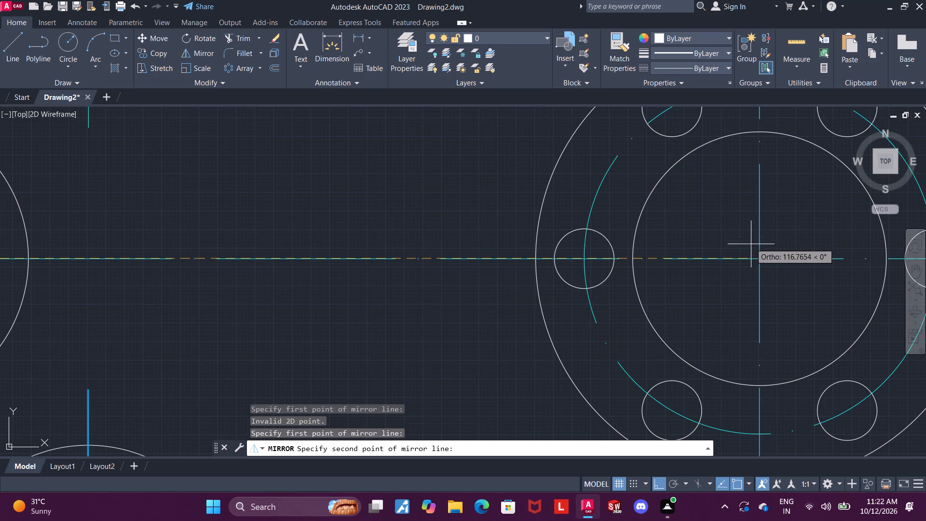
{"action": "scroll", "coordinate": [759, 261], "scroll_direction": "up", "scroll_amount": 3}
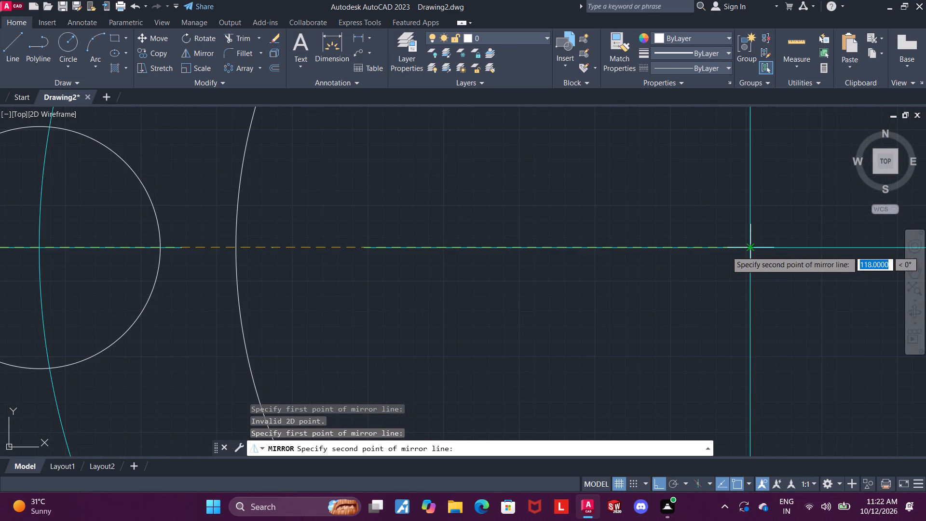
{"action": "left_click", "coordinate": [750, 251]}
{"action": "scroll", "coordinate": [750, 251], "scroll_direction": "down", "scroll_amount": 4}
{"action": "left_click_drag", "start_coordinate": [770, 294], "coordinate": [750, 251]}
{"action": "scroll", "coordinate": [705, 239], "scroll_direction": "down", "scroll_amount": 3}
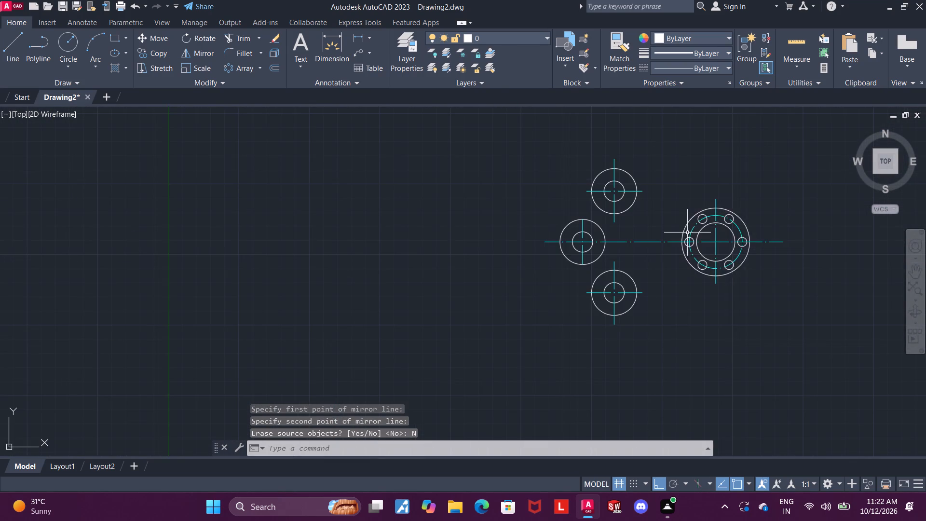
{"action": "middle_click_drag", "start_coordinate": [658, 215], "coordinate": [560, 200]}
{"action": "scroll", "coordinate": [558, 197], "scroll_direction": "up", "scroll_amount": 1}
{"action": "middle_click", "coordinate": [555, 187]}
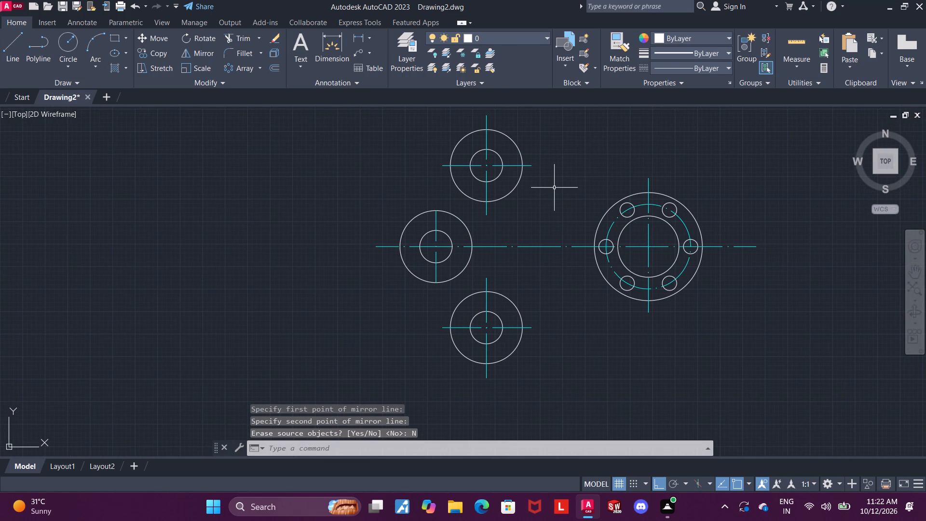
{"action": "scroll", "coordinate": [555, 187], "scroll_direction": "down", "scroll_amount": 1}
{"action": "scroll", "coordinate": [555, 187], "scroll_direction": "up", "scroll_amount": 1}
{"action": "key", "text": "Escape"}
{"action": "key", "text": "Escape"}
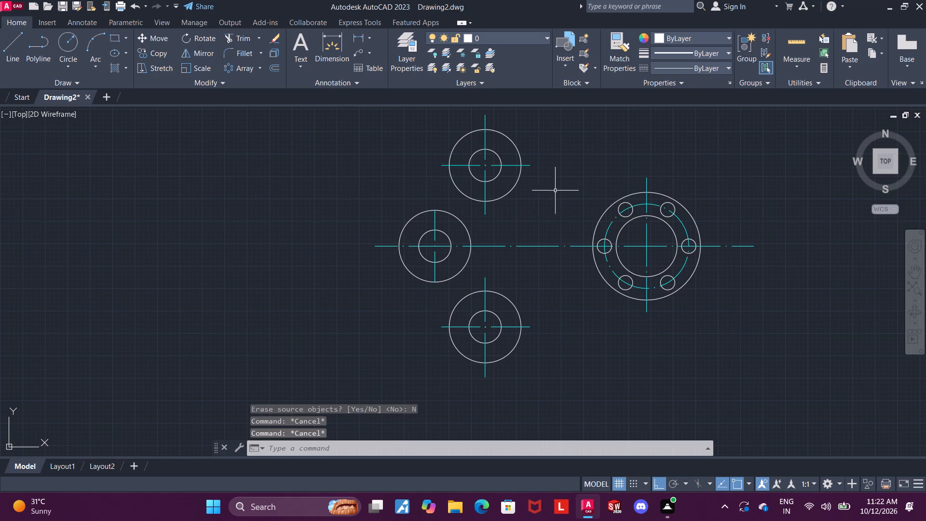
Draw a circle of radius 32 tangent to the outer circles of the middle boss and the upper boss, on their outer side.
{"action": "scroll", "coordinate": [551, 191], "scroll_direction": "down", "scroll_amount": 1}
{"action": "scroll", "coordinate": [524, 224], "scroll_direction": "up", "scroll_amount": 1}
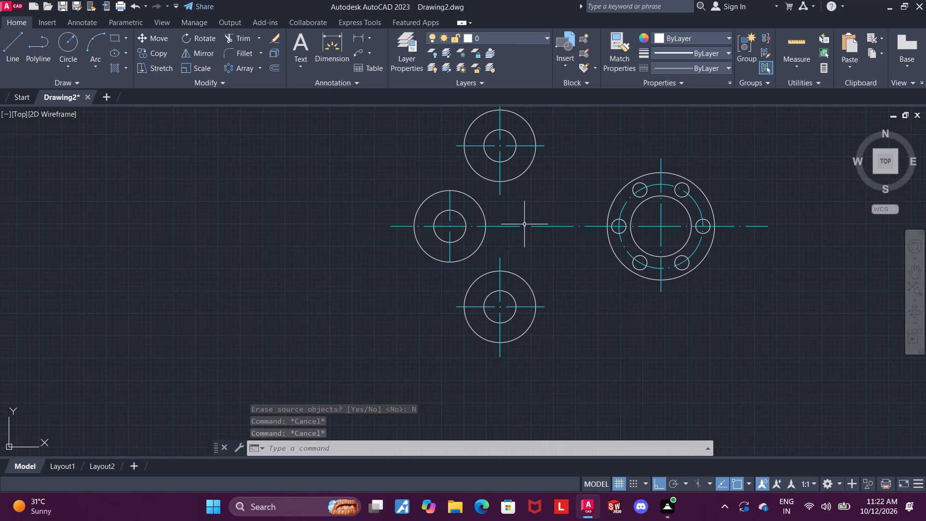
{"action": "middle_click_drag", "start_coordinate": [544, 193], "coordinate": [509, 245]}
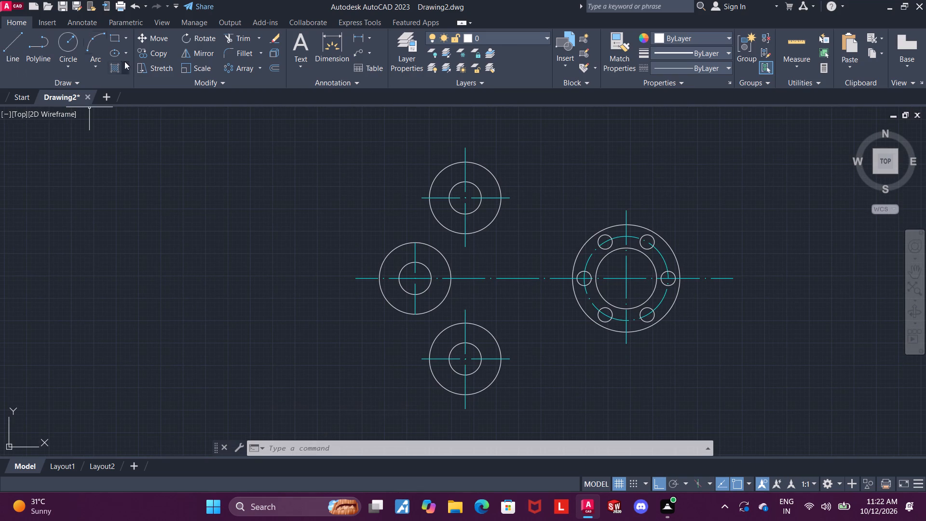
{"action": "left_click", "coordinate": [75, 64]}
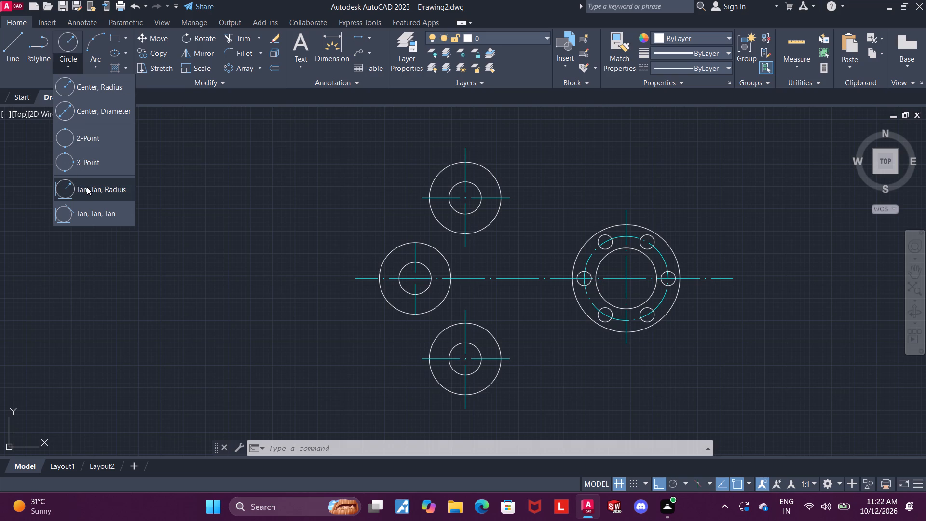
{"action": "left_click", "coordinate": [87, 187]}
{"action": "left_click", "coordinate": [392, 247]}
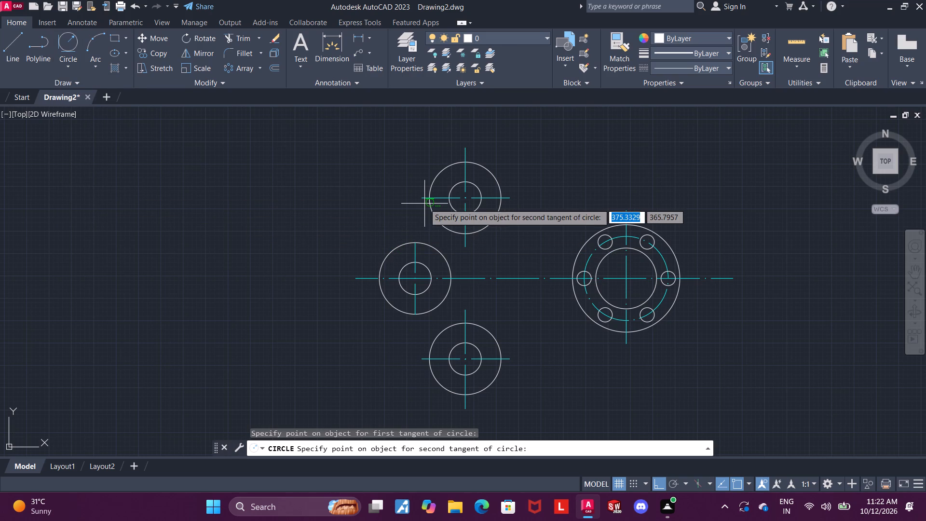
{"action": "left_click", "coordinate": [424, 204]}
{"action": "type", "text": "32"}
{"action": "key", "text": "Return"}
{"action": "key", "text": "Escape"}
{"action": "key", "text": "Escape"}
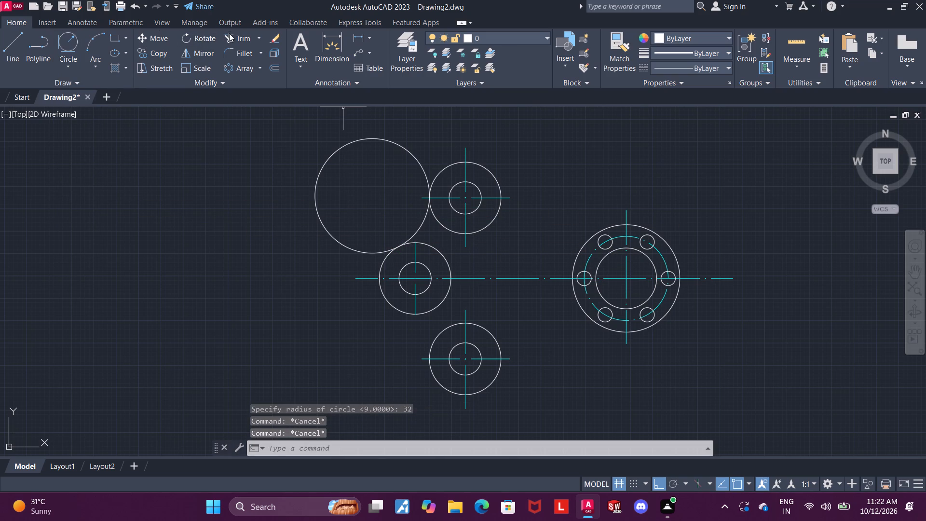
Trim the upper tangent circle, leaving only the concave arc joining the middle and upper bosses.
{"action": "left_click", "coordinate": [229, 33]}
{"action": "left_click_drag", "start_coordinate": [347, 182], "coordinate": [292, 170]}
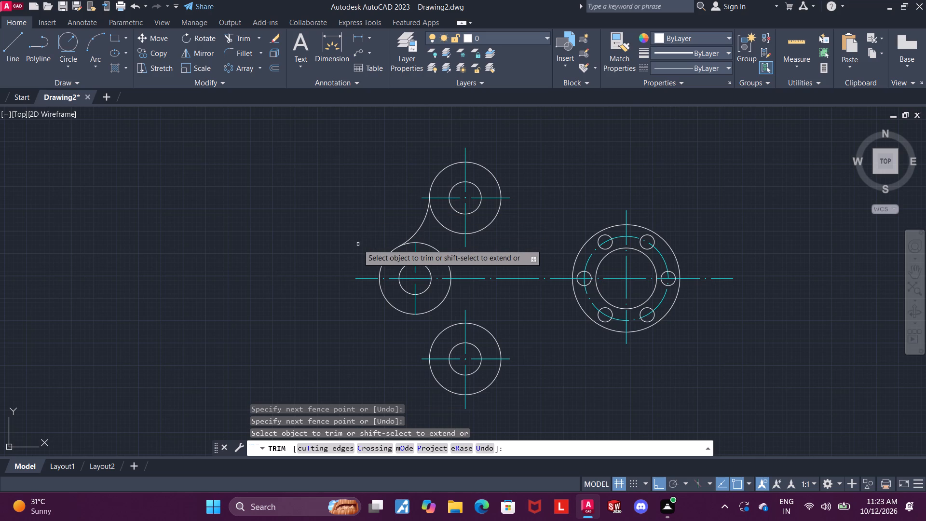
{"action": "key", "text": "Escape"}
Draw a circle of radius 32 tangent to the outer circles of the middle boss and the lower boss, on their outer side.
{"action": "left_click", "coordinate": [64, 33]}
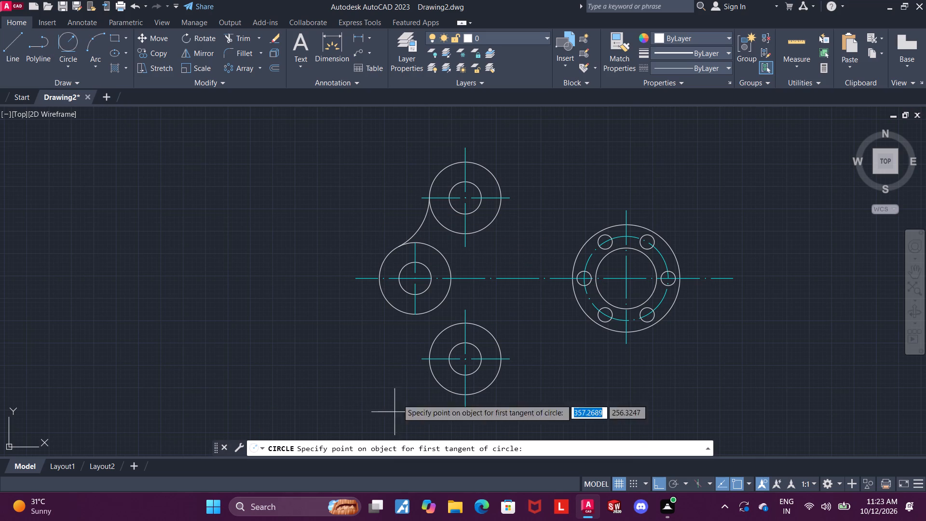
{"action": "left_click", "coordinate": [399, 312]}
{"action": "left_click", "coordinate": [432, 375]}
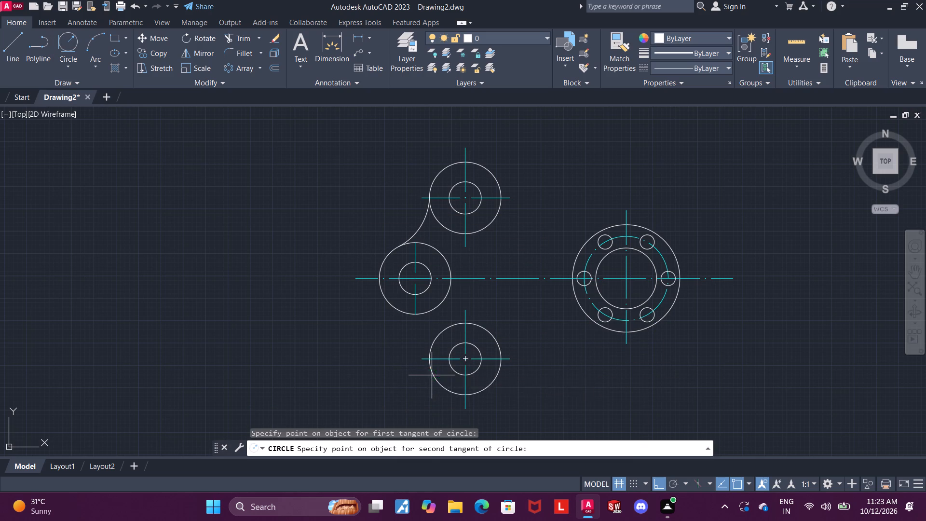
{"action": "type", "text": "32"}
{"action": "key", "text": "Return"}
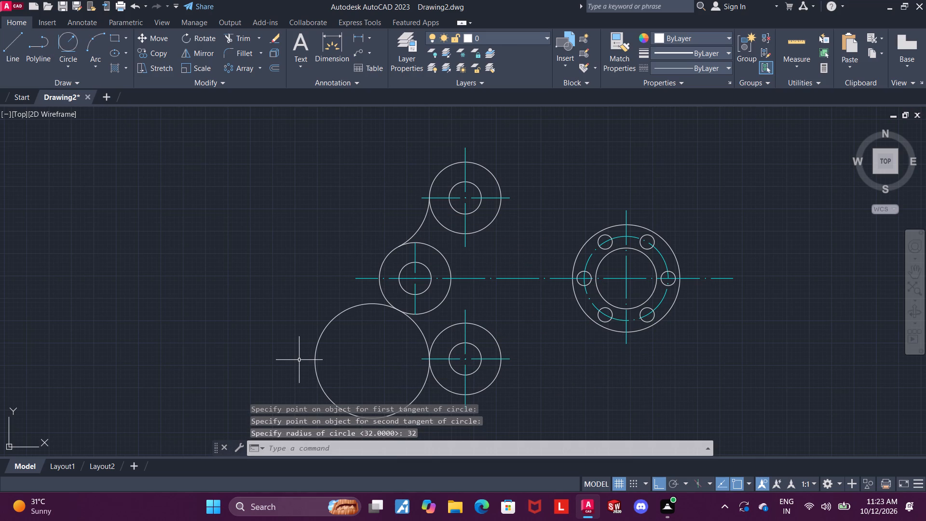
{"action": "key", "text": "Escape"}
Trim the lower tangent circle, leaving only the concave arc joining the middle and lower bosses.
{"action": "left_click", "coordinate": [233, 40]}
{"action": "left_click_drag", "start_coordinate": [343, 343], "coordinate": [236, 317]}
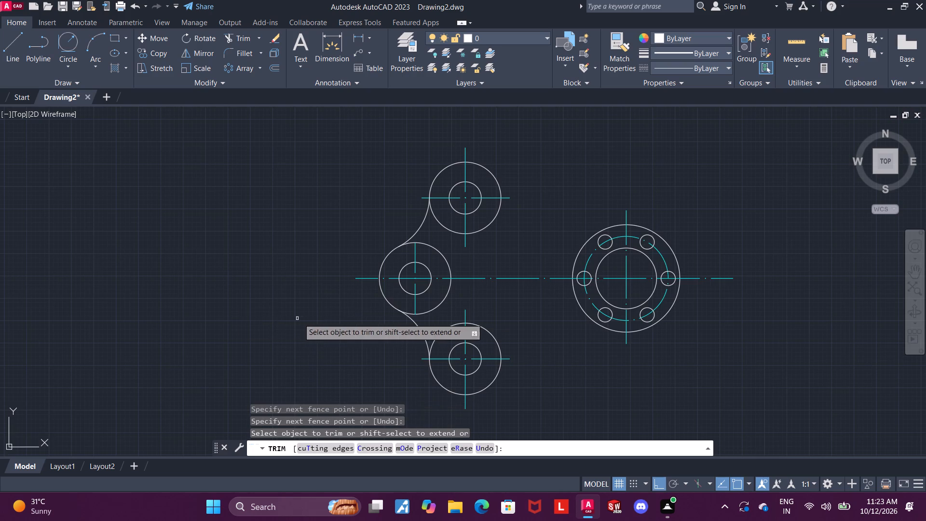
{"action": "scroll", "coordinate": [302, 319], "scroll_direction": "down", "scroll_amount": 2}
{"action": "scroll", "coordinate": [388, 331], "scroll_direction": "up", "scroll_amount": 2}
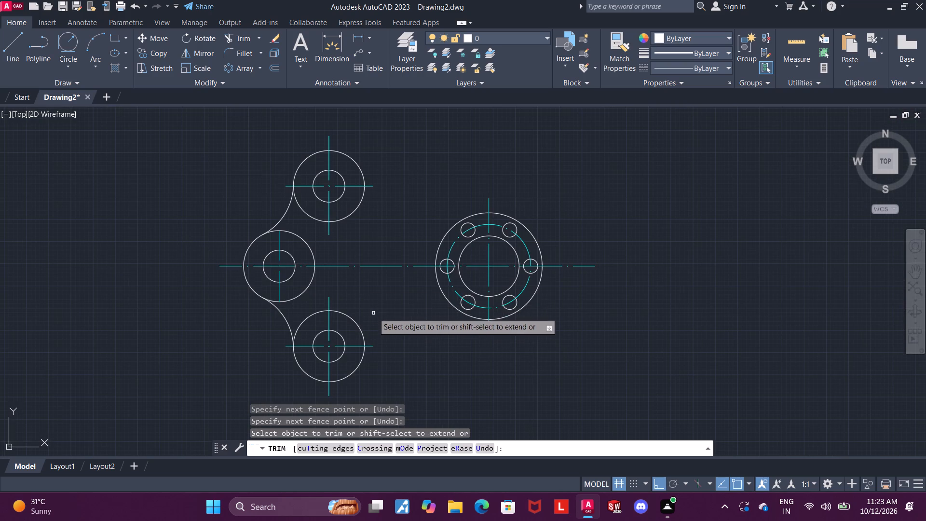
{"action": "key", "text": "Escape"}
{"action": "key", "text": "Escape"}
{"action": "key", "text": "Escape"}
Trim the flange-facing part of the middle boss's outer circle, keeping only the outer arc between the two tangent arcs.
{"action": "left_click", "coordinate": [250, 42]}
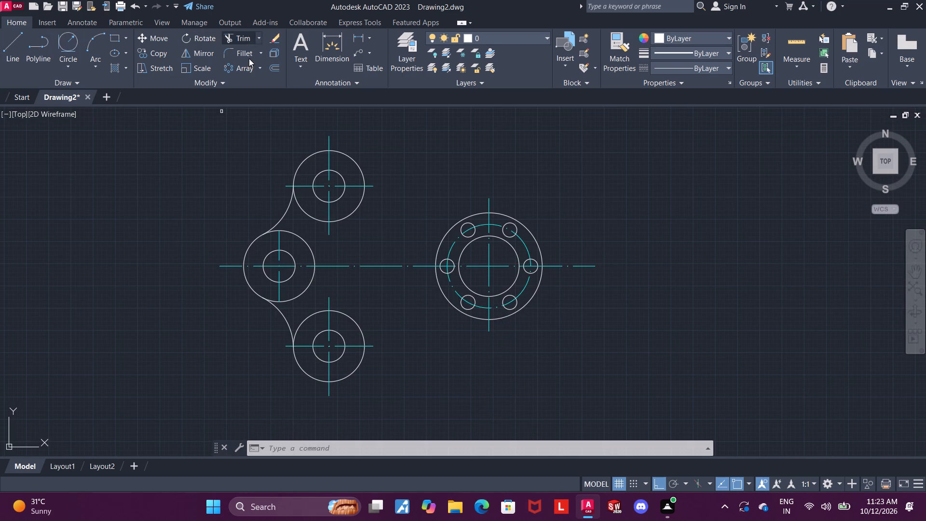
{"action": "left_click", "coordinate": [305, 294]}
{"action": "left_click", "coordinate": [302, 294]}
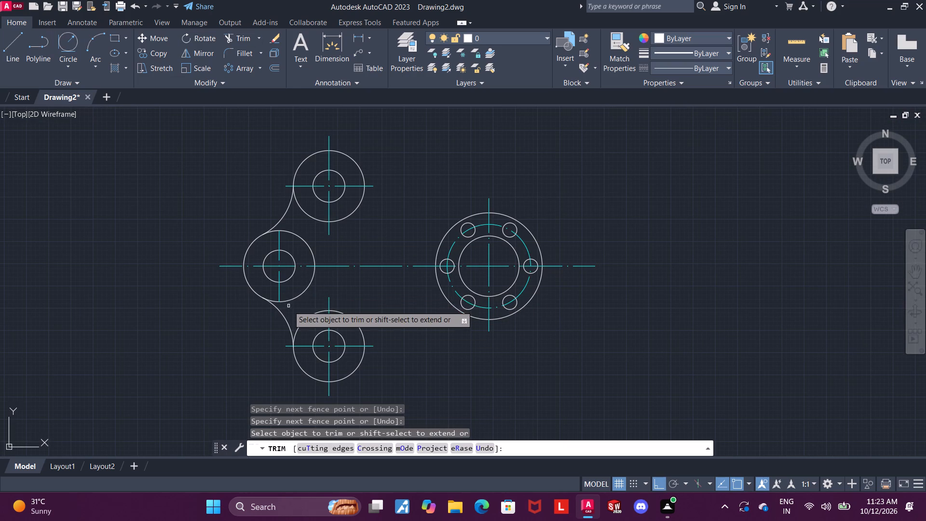
{"action": "scroll", "coordinate": [277, 304], "scroll_direction": "up", "scroll_amount": 3}
{"action": "left_click", "coordinate": [310, 291]}
{"action": "left_click", "coordinate": [259, 293]}
{"action": "scroll", "coordinate": [263, 293], "scroll_direction": "down", "scroll_amount": 2}
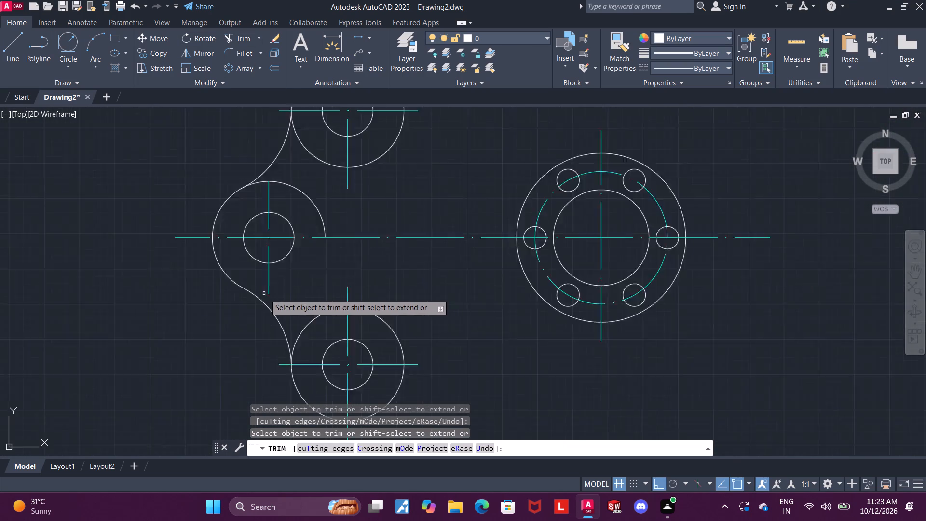
{"action": "scroll", "coordinate": [265, 294], "scroll_direction": "down", "scroll_amount": 1}
{"action": "scroll", "coordinate": [284, 231], "scroll_direction": "up", "scroll_amount": 1}
{"action": "left_click", "coordinate": [290, 229]}
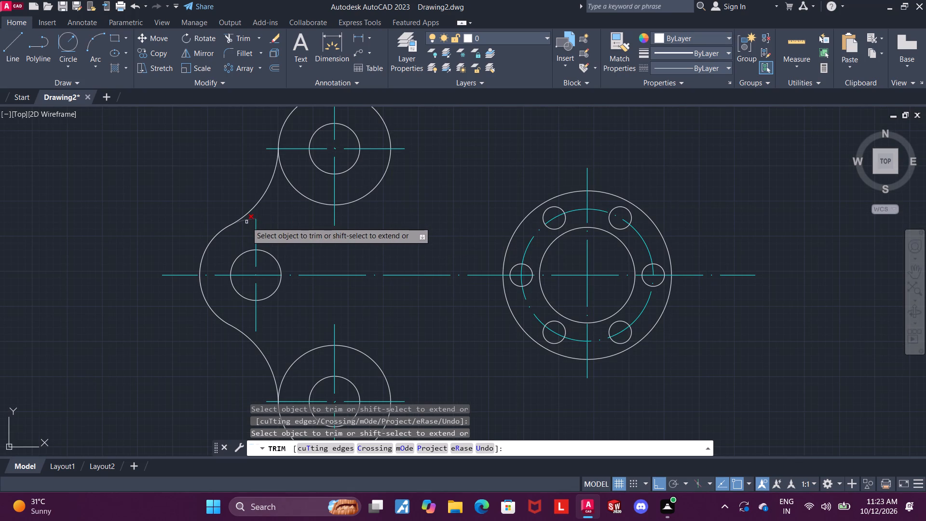
{"action": "left_click", "coordinate": [247, 222]}
{"action": "scroll", "coordinate": [254, 224], "scroll_direction": "down", "scroll_amount": 1}
{"action": "scroll", "coordinate": [249, 221], "scroll_direction": "up", "scroll_amount": 3}
{"action": "left_click", "coordinate": [258, 218]}
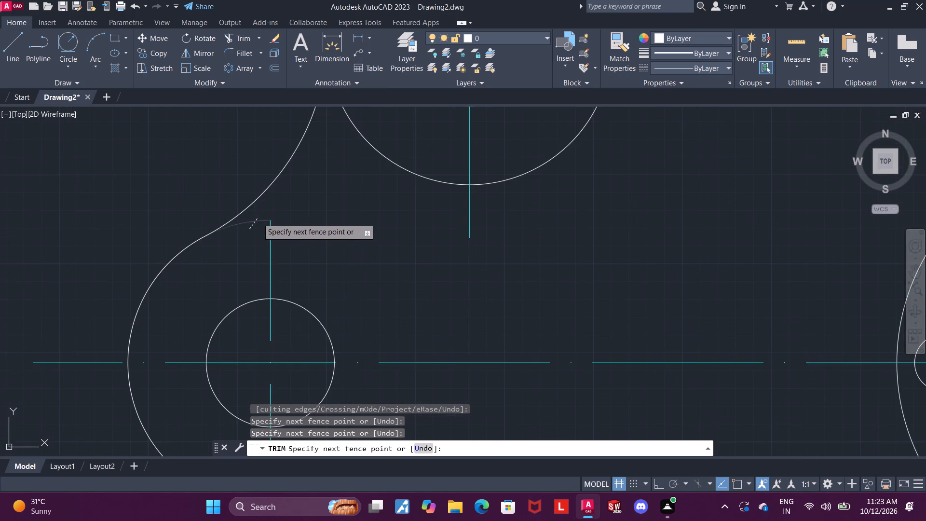
{"action": "scroll", "coordinate": [258, 219], "scroll_direction": "down", "scroll_amount": 3}
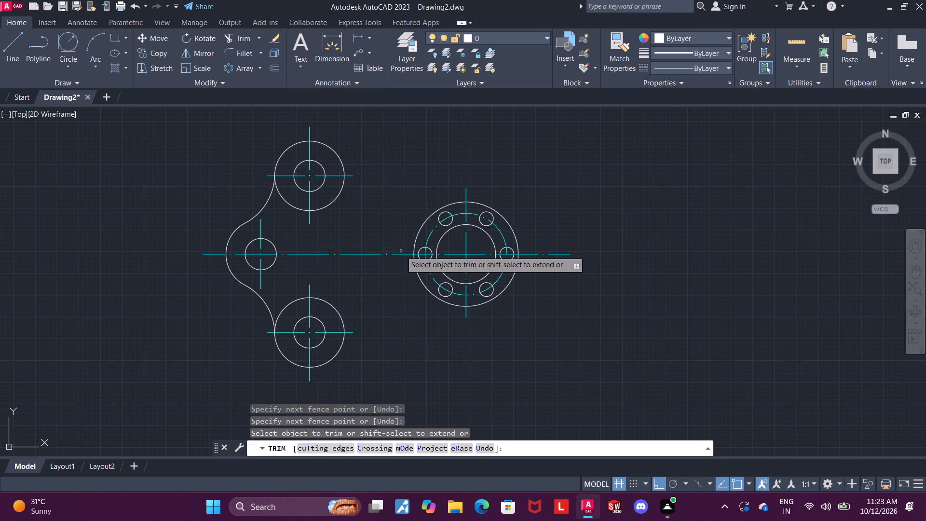
Trim the inner quarter arcs of the upper and lower bosses' outer circles, between the tangent arcs and their vertical centre lines.
{"action": "left_click", "coordinate": [283, 201]}
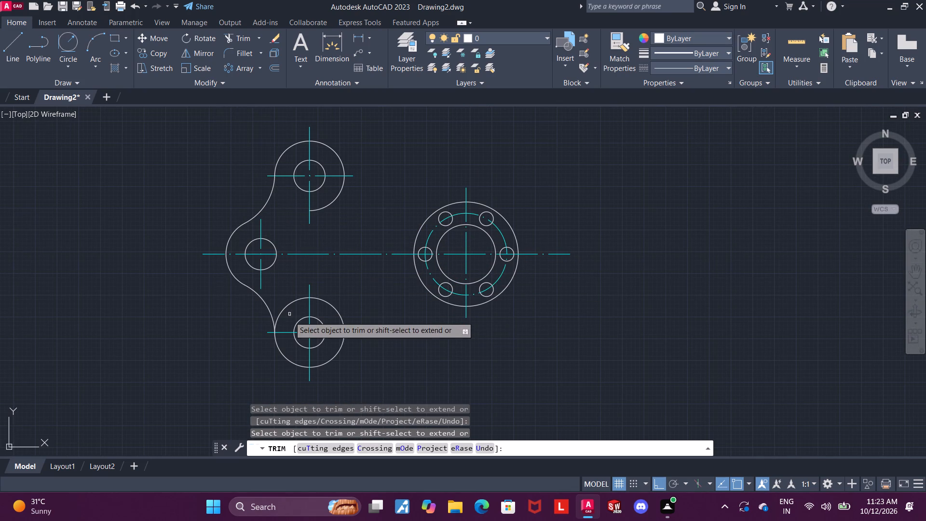
{"action": "left_click", "coordinate": [292, 311]}
{"action": "left_click", "coordinate": [292, 284]}
{"action": "key", "text": "Escape"}
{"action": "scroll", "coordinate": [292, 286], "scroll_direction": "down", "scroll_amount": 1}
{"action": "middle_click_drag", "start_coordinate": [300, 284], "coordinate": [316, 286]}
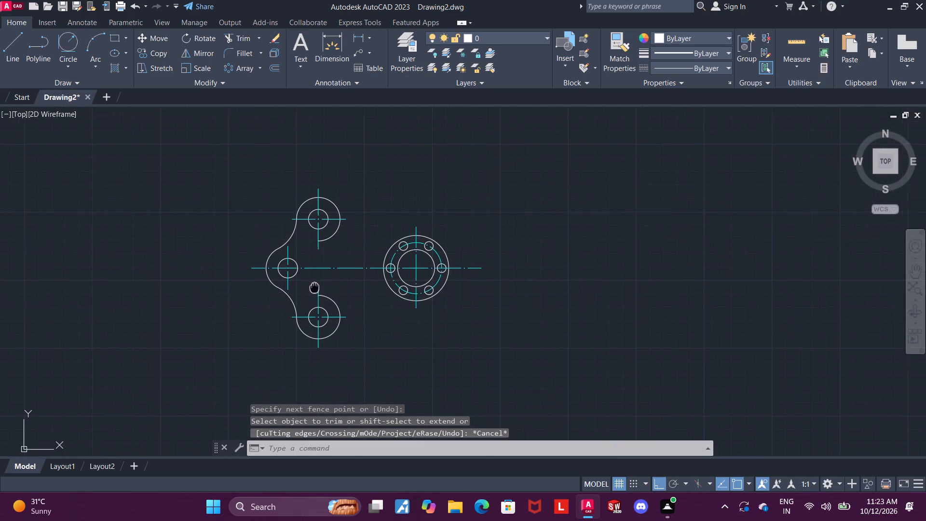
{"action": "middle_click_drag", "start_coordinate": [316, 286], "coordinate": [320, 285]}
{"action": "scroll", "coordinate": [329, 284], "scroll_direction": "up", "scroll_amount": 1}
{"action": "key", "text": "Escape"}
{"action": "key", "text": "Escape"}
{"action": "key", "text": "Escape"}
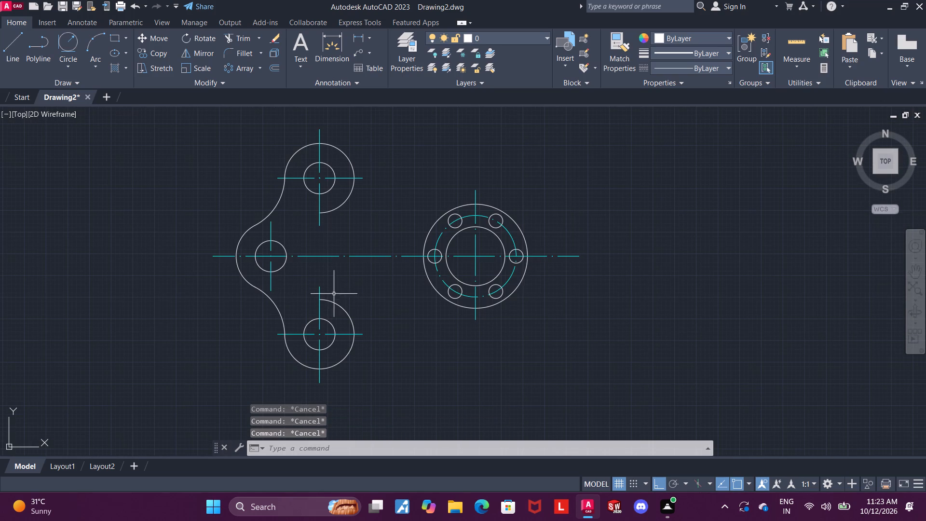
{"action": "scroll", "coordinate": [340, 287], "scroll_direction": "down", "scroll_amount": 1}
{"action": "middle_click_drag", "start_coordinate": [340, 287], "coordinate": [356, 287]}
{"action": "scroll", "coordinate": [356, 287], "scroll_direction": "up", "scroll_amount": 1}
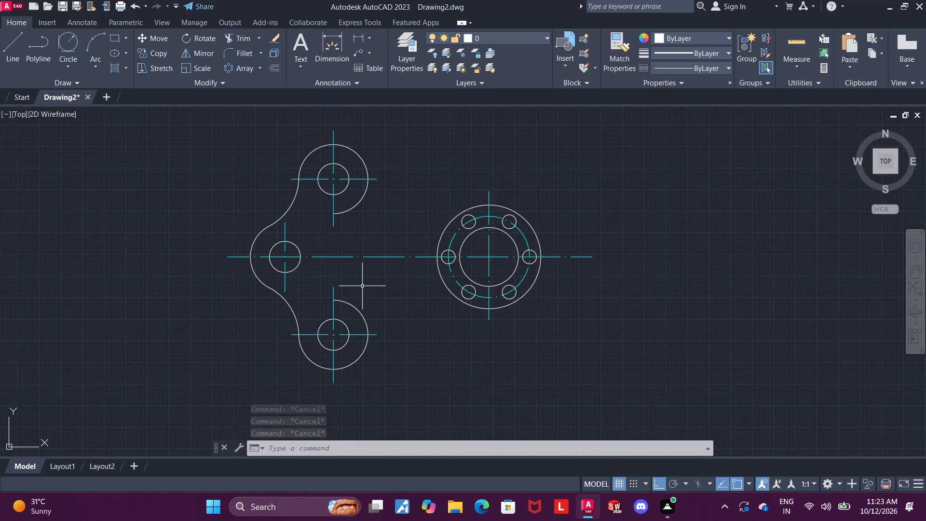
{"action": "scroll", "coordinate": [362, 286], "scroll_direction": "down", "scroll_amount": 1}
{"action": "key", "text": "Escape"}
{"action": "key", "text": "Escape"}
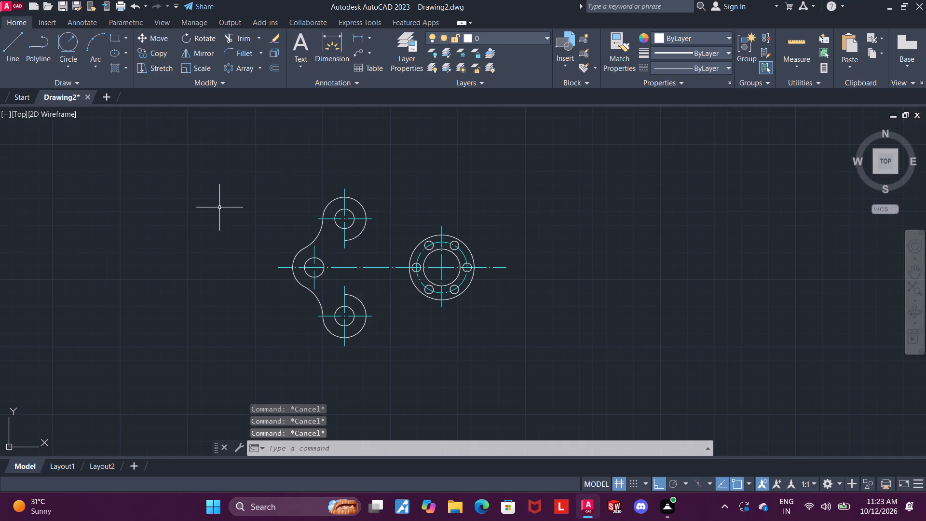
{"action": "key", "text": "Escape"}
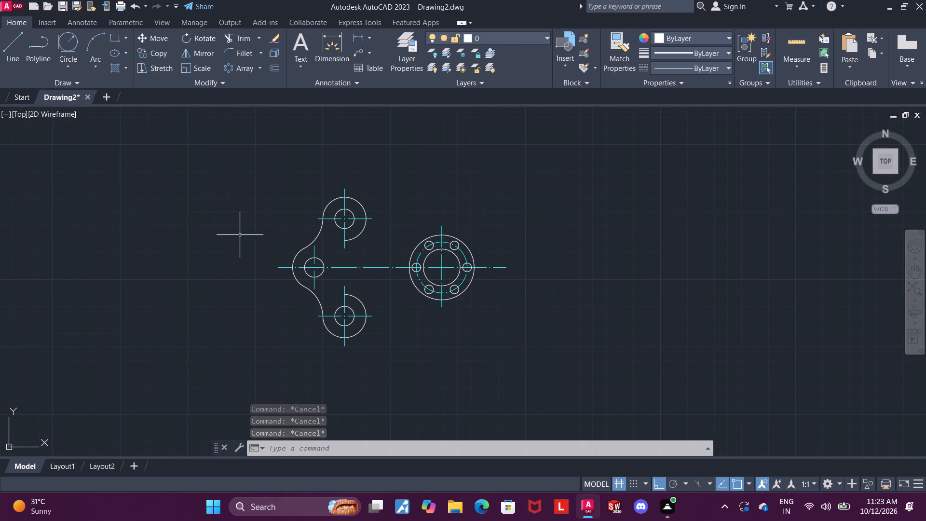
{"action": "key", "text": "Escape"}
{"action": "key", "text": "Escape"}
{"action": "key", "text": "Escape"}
Draw a circle of radius 32 tangent to the outer circles of the lower boss and the flange, below the main centre line.
{"action": "left_click", "coordinate": [68, 43]}
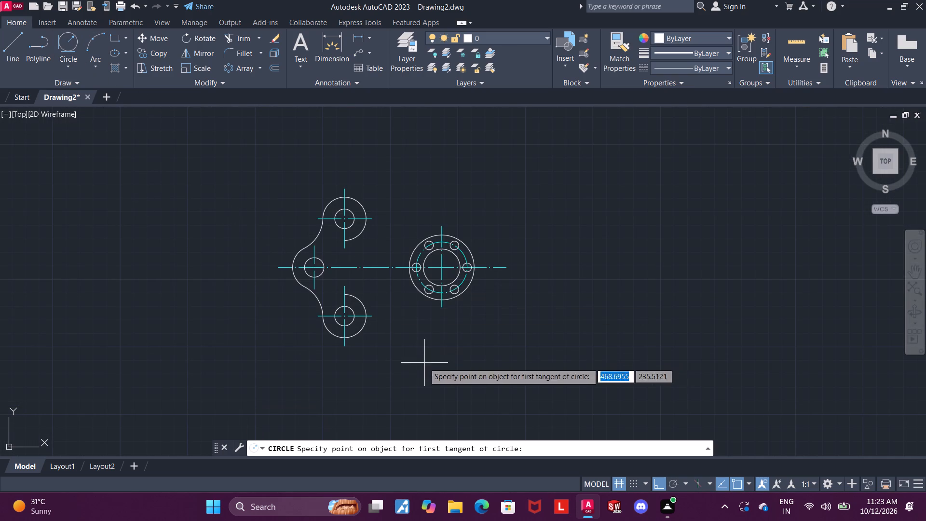
{"action": "left_click", "coordinate": [363, 331]}
{"action": "left_click", "coordinate": [422, 300]}
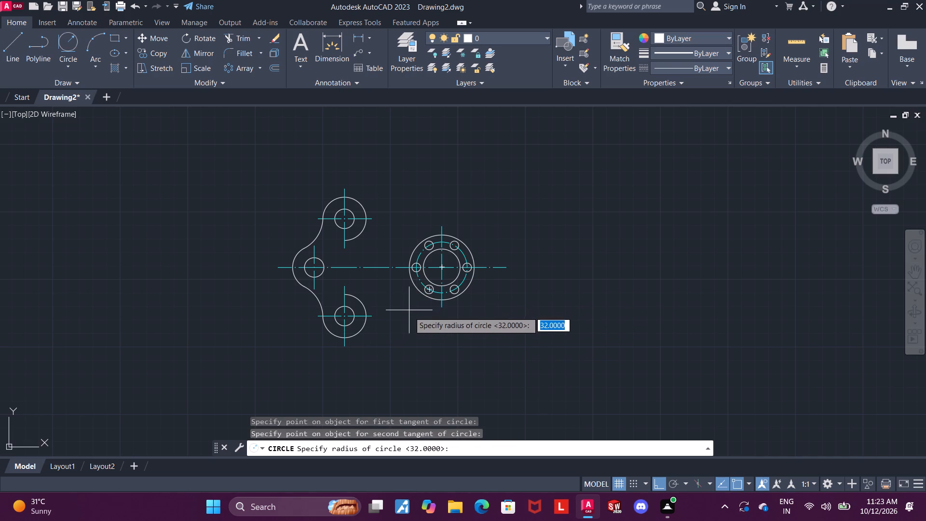
{"action": "type", "text": "32"}
{"action": "key", "text": "Return"}
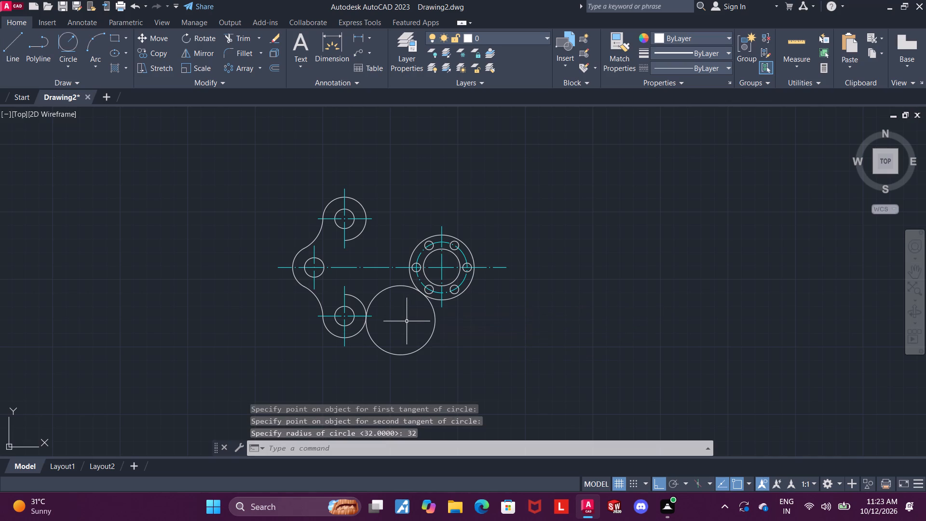
{"action": "key", "text": "Escape"}
Trim the lower part of this tangent circle, leaving only the concave arc joining the lower boss and the flange.
{"action": "left_click", "coordinate": [238, 36]}
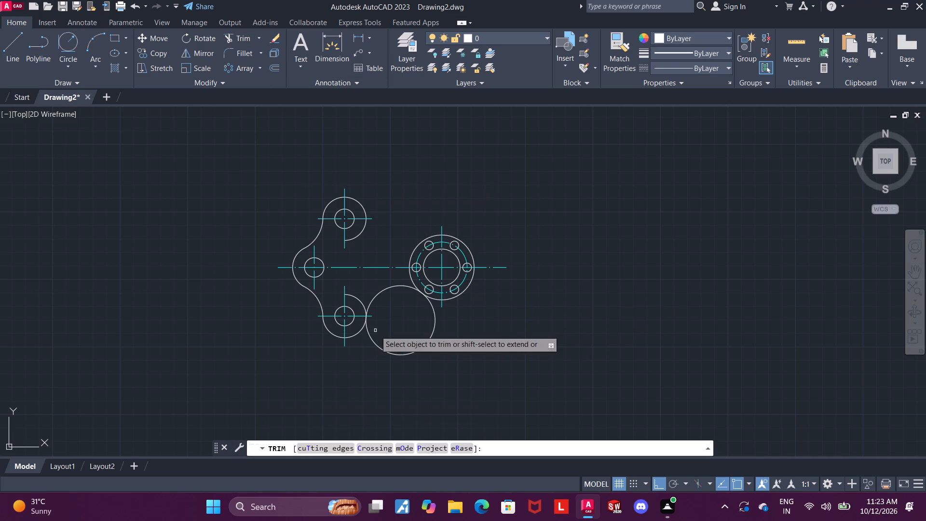
{"action": "left_click_drag", "start_coordinate": [385, 330], "coordinate": [395, 399]}
{"action": "key", "text": "Escape"}
{"action": "key", "text": "Escape"}
{"action": "key", "text": "Escape"}
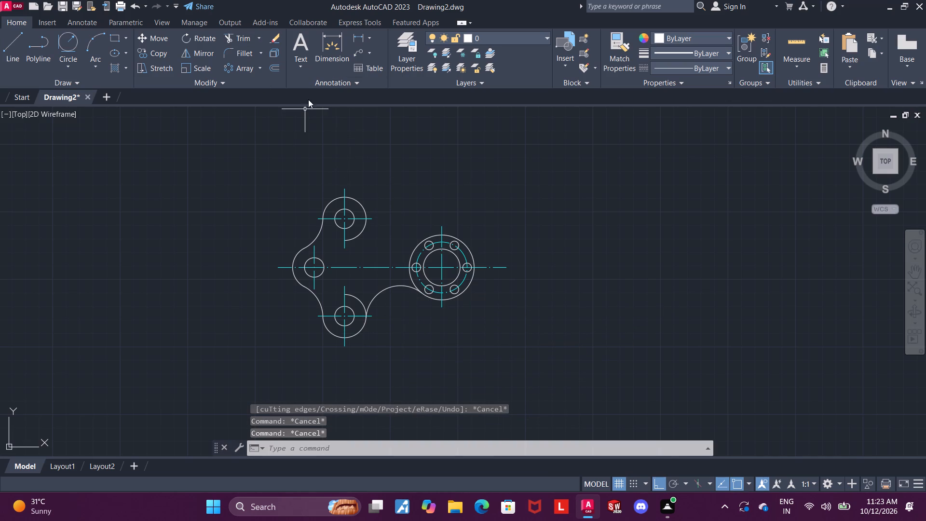
Trim the remaining flange-facing inner quarter arc of the lower boss's outer circle, between its vertical centre line and the concave arc.
{"action": "left_click", "coordinate": [243, 38]}
{"action": "left_click", "coordinate": [357, 301]}
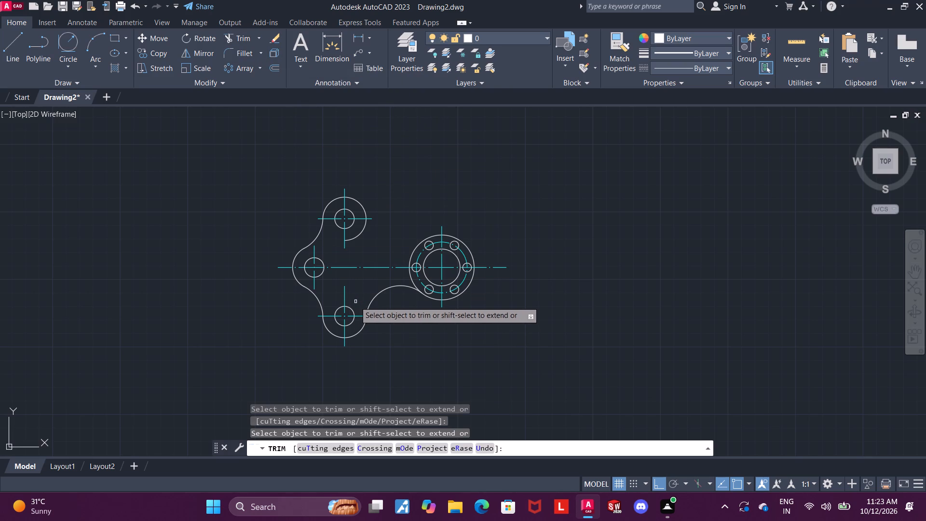
{"action": "scroll", "coordinate": [378, 282], "scroll_direction": "down", "scroll_amount": 1}
{"action": "key", "text": "Escape"}
{"action": "scroll", "coordinate": [392, 226], "scroll_direction": "up", "scroll_amount": 1}
{"action": "key", "text": "Escape"}
{"action": "key", "text": "Escape"}
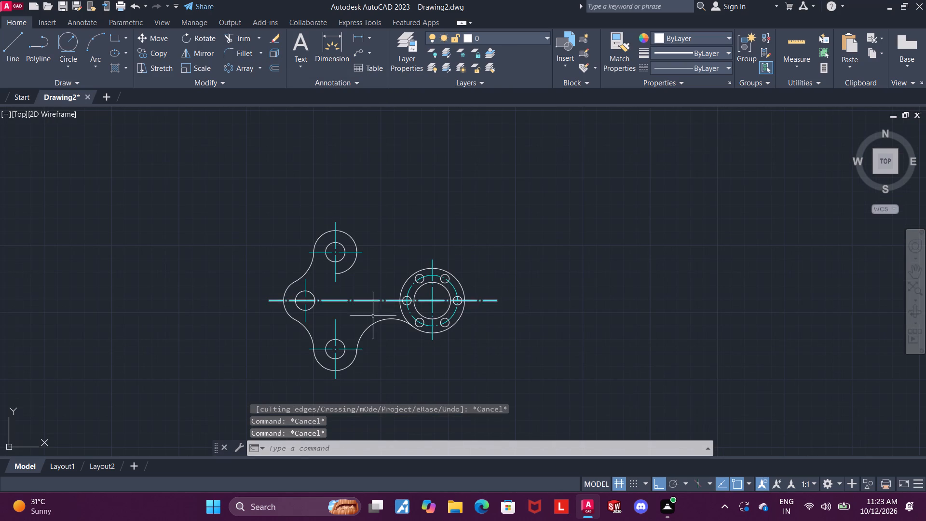
Draw a circle of radius 32 tangent to the outer circles of the upper boss and the flange, above the main centre line.
{"action": "left_click_drag", "start_coordinate": [66, 46], "coordinate": [70, 48]}
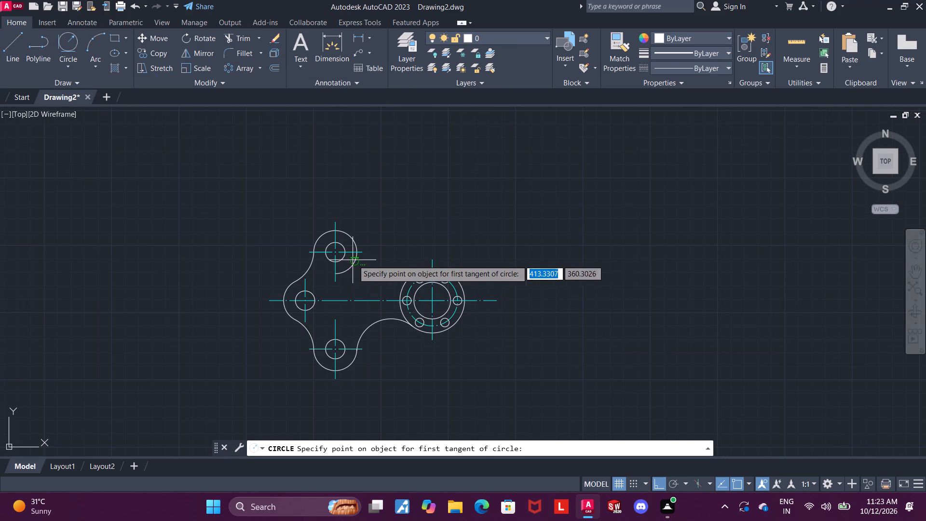
{"action": "left_click", "coordinate": [354, 241]}
{"action": "left_click", "coordinate": [421, 265]}
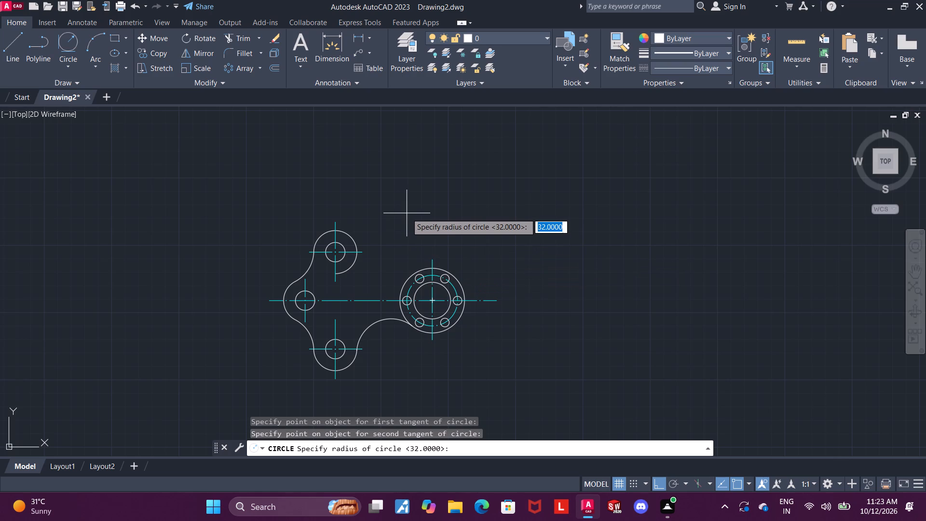
{"action": "type", "text": "32"}
{"action": "key", "text": "Return"}
{"action": "key", "text": "Escape"}
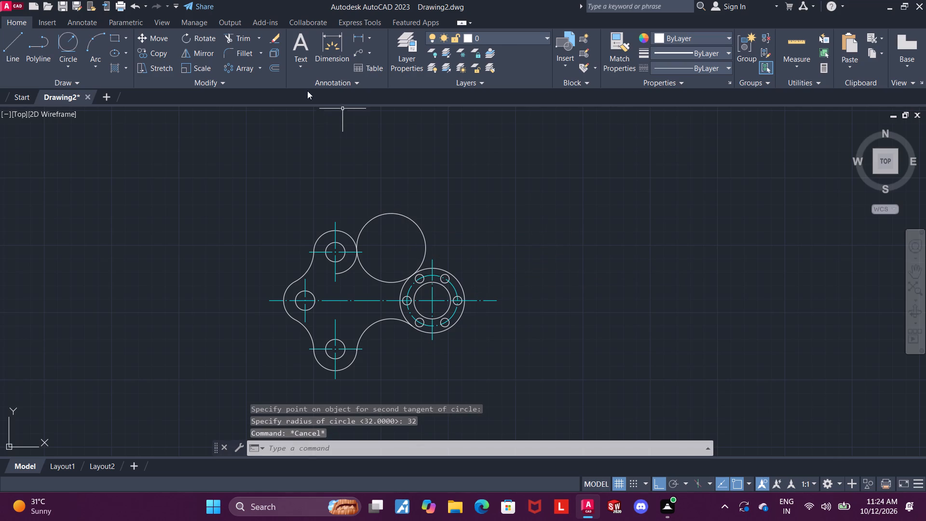
Trim the upper tangent circle to the concave arc joining boss and flange, and remove the upper boss's remaining inner quarter arc.
{"action": "left_click", "coordinate": [249, 41]}
{"action": "left_click_drag", "start_coordinate": [400, 237], "coordinate": [400, 158]}
{"action": "scroll", "coordinate": [356, 267], "scroll_direction": "up", "scroll_amount": 3}
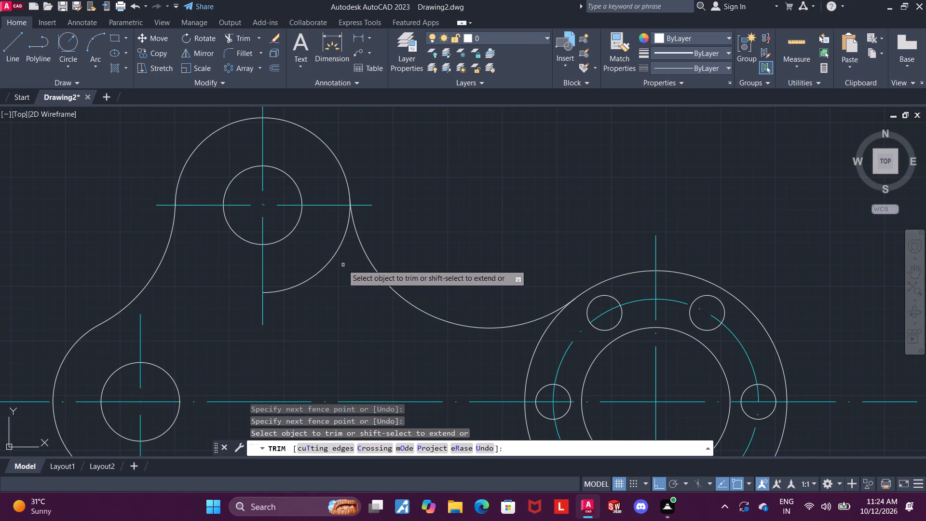
{"action": "left_click", "coordinate": [334, 259]}
{"action": "scroll", "coordinate": [340, 265], "scroll_direction": "down", "scroll_amount": 1}
{"action": "middle_click_drag", "start_coordinate": [363, 295], "coordinate": [381, 250]}
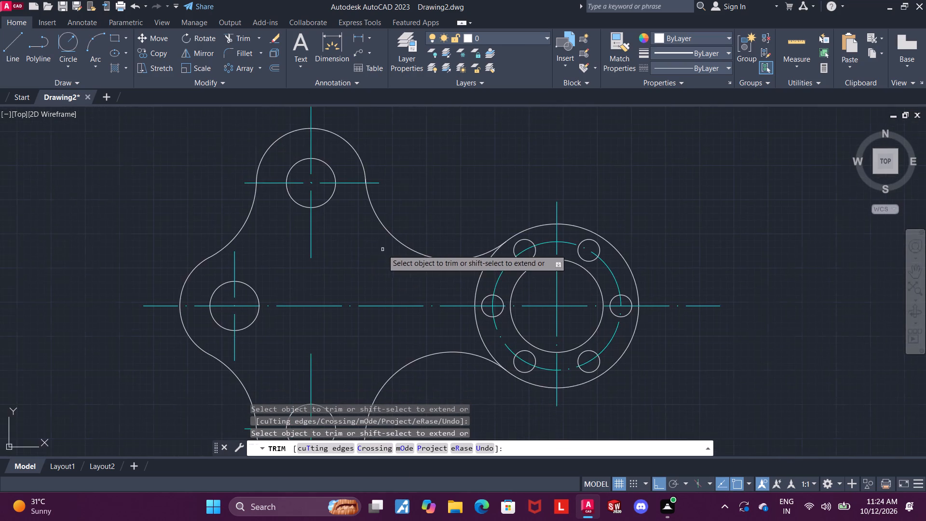
{"action": "scroll", "coordinate": [382, 249], "scroll_direction": "down", "scroll_amount": 1}
{"action": "key", "text": "Escape"}
{"action": "key", "text": "Escape"}
{"action": "key", "text": "Escape"}
{"action": "middle_click_drag", "start_coordinate": [354, 256], "coordinate": [373, 247]}
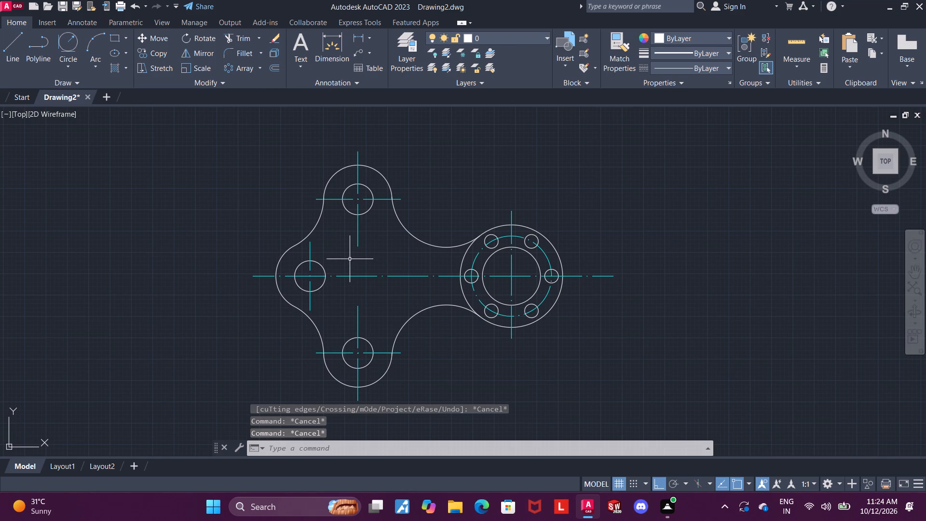
{"action": "key", "text": "Escape"}
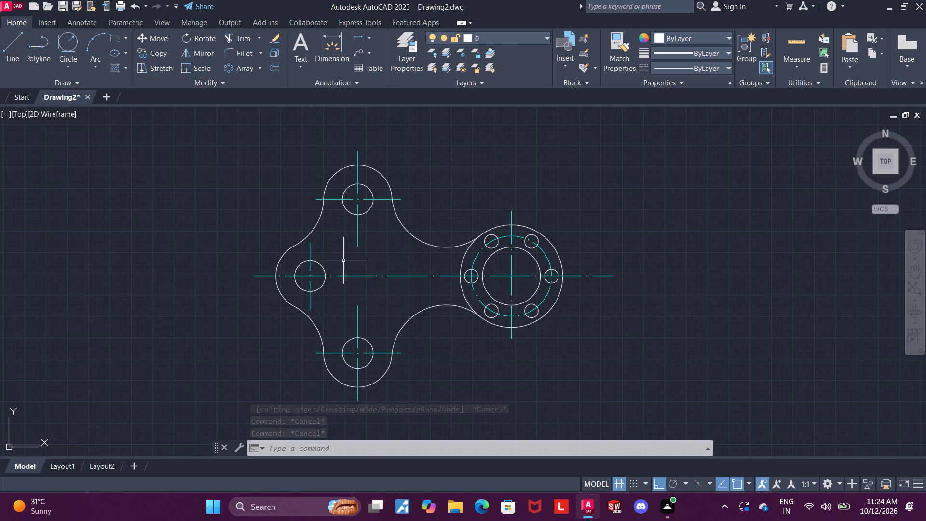
{"action": "key", "text": "Escape"}
{"action": "key", "text": "Escape"}
{"action": "key", "text": "Escape"}
Dimension the vertical distance between the upper boss's horizontal centre line and the main centre line, placed outside the middle boss.
{"action": "left_click", "coordinate": [330, 44]}
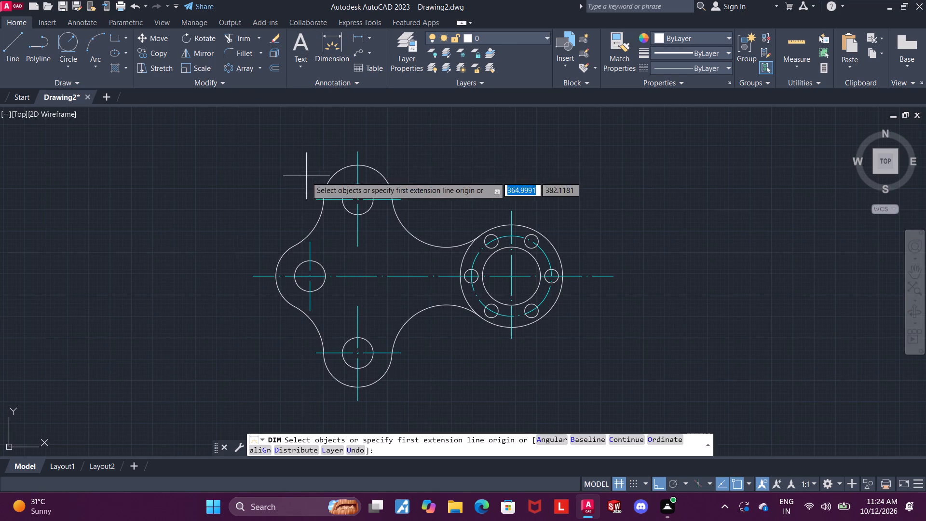
{"action": "left_click", "coordinate": [317, 199]}
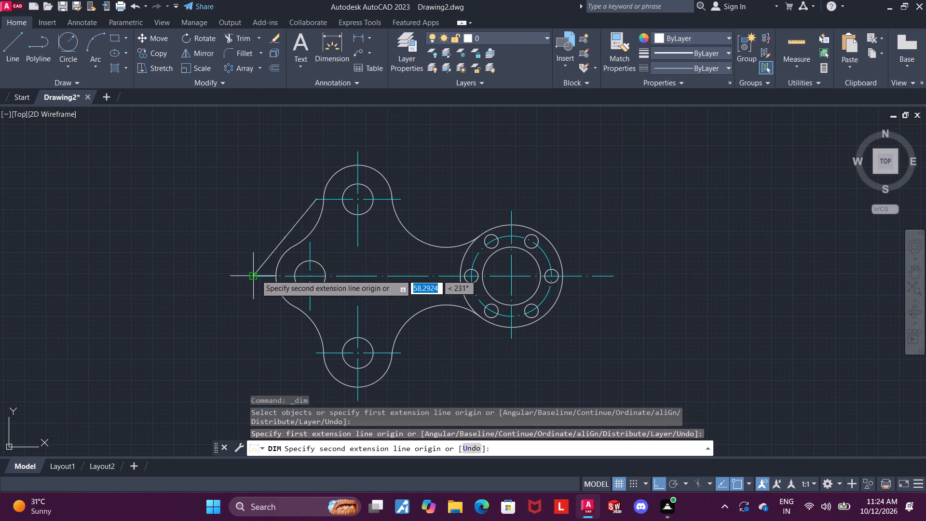
{"action": "left_click", "coordinate": [256, 274]}
{"action": "left_click", "coordinate": [243, 262]}
{"action": "key", "text": "Escape"}
Modify the Standard dimension style so linear dimensions use whole-number precision.
{"action": "key", "text": "d"}
{"action": "key", "text": "Return"}
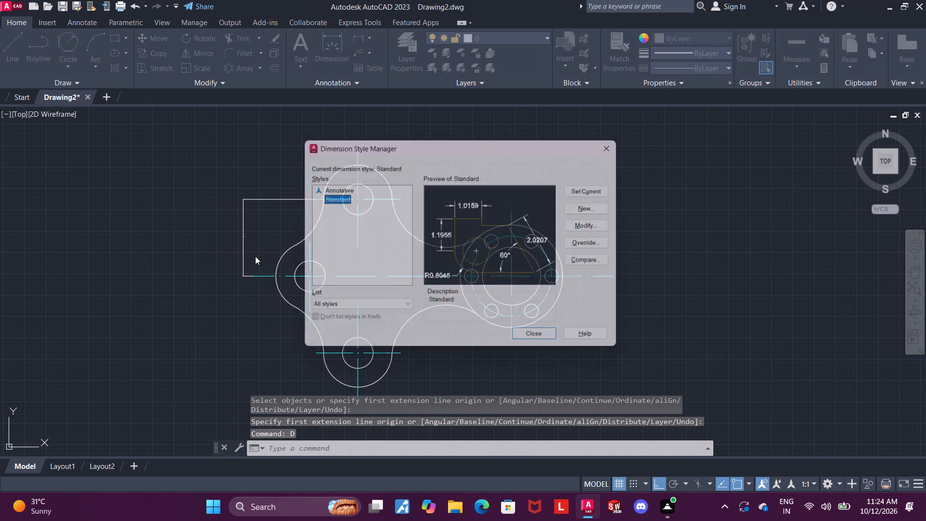
{"action": "left_click", "coordinate": [613, 224]}
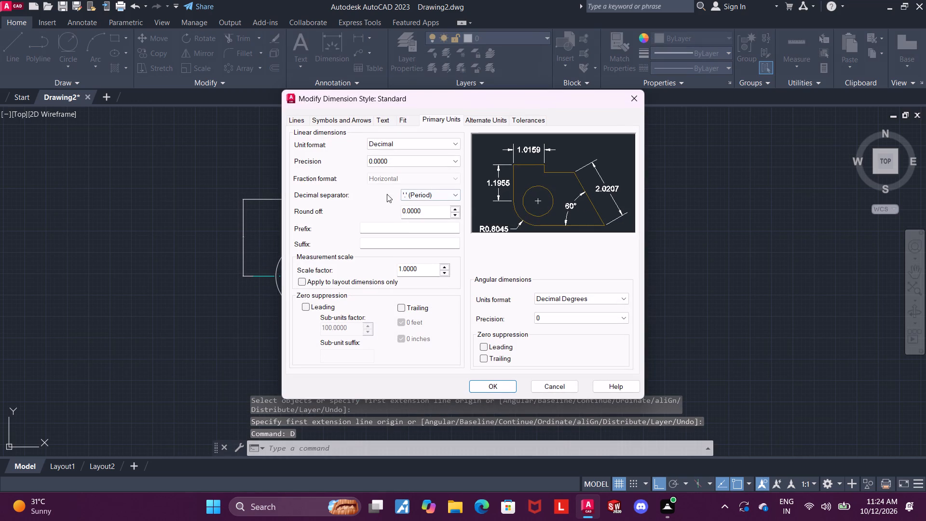
{"action": "left_click", "coordinate": [405, 161]}
{"action": "left_click", "coordinate": [392, 173]}
Set the Standard dimension style's arrow size to 2.
{"action": "left_click", "coordinate": [360, 120]}
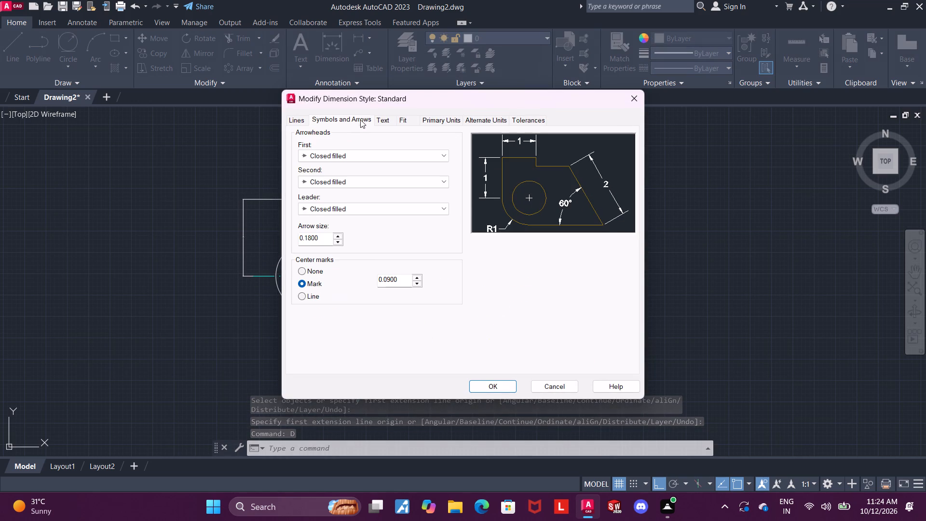
{"action": "left_click_drag", "start_coordinate": [327, 233], "coordinate": [305, 233]}
{"action": "left_click_drag", "start_coordinate": [327, 236], "coordinate": [252, 239]}
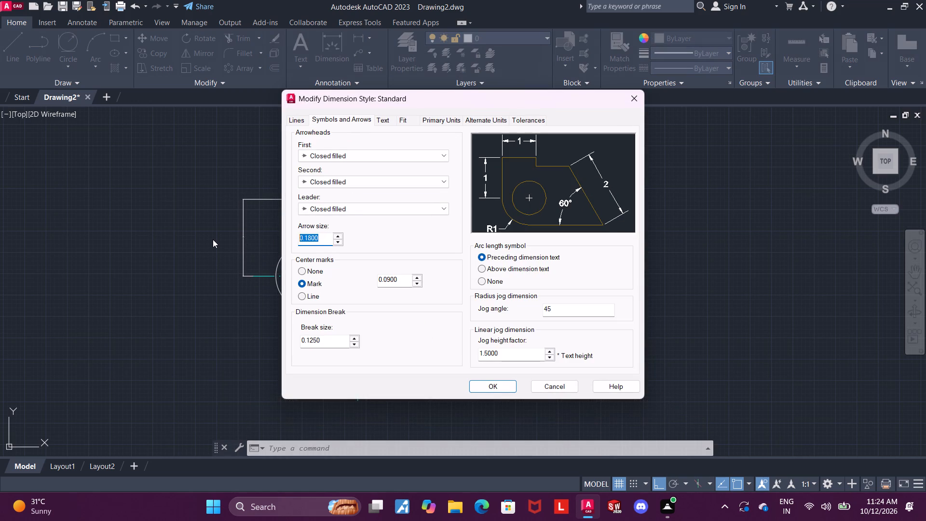
{"action": "key", "text": "2"}
{"action": "key", "text": "Return"}
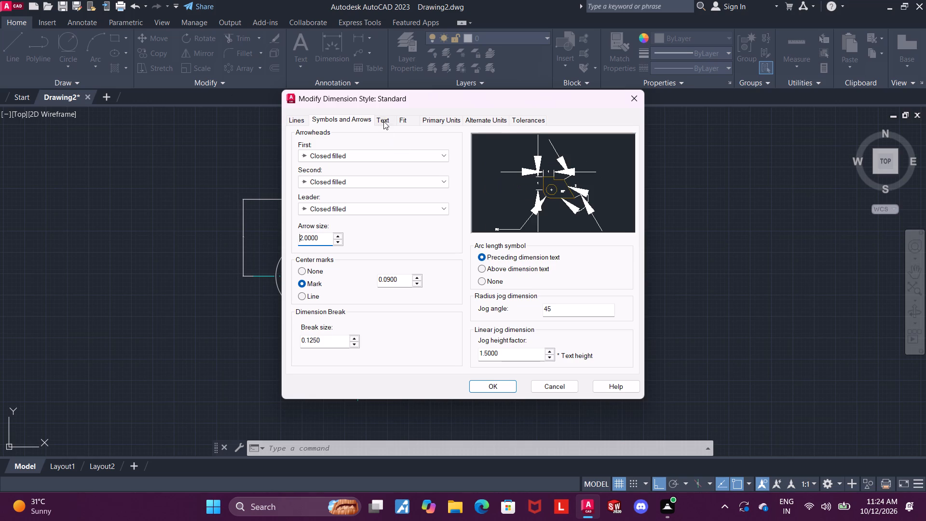
Set the Standard dimension style's text height to 4, apply the style changes and close the style manager.
{"action": "left_click", "coordinate": [383, 121]}
{"action": "left_click_drag", "start_coordinate": [437, 205], "coordinate": [394, 205]}
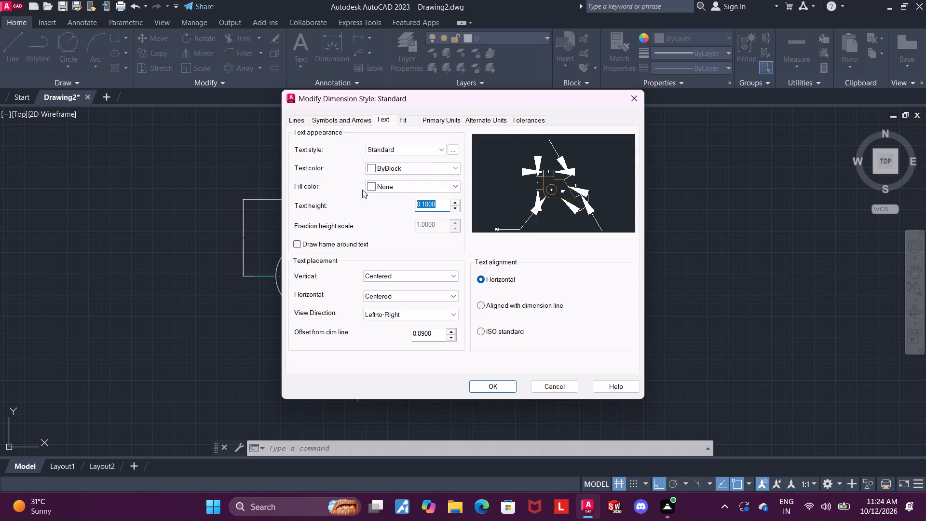
{"action": "key", "text": "4"}
{"action": "key", "text": "Return"}
{"action": "left_click", "coordinate": [487, 385]}
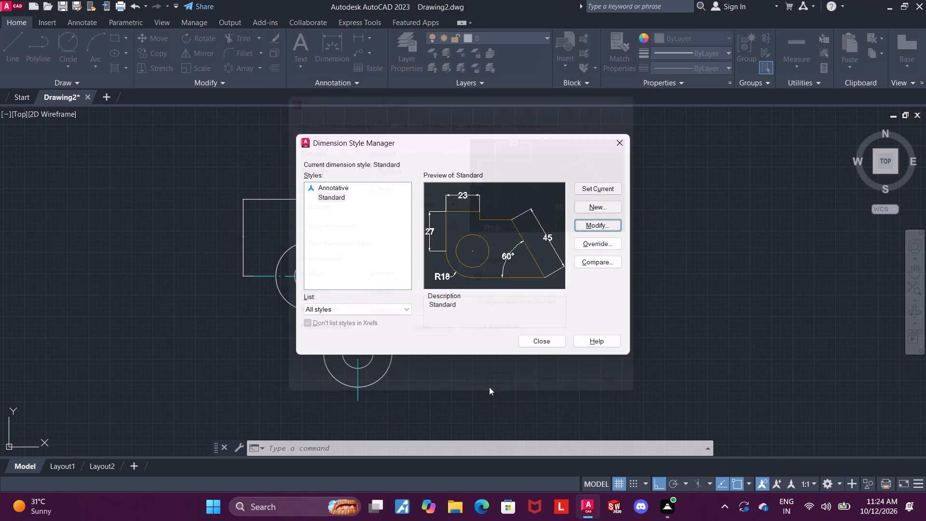
{"action": "left_click", "coordinate": [546, 336]}
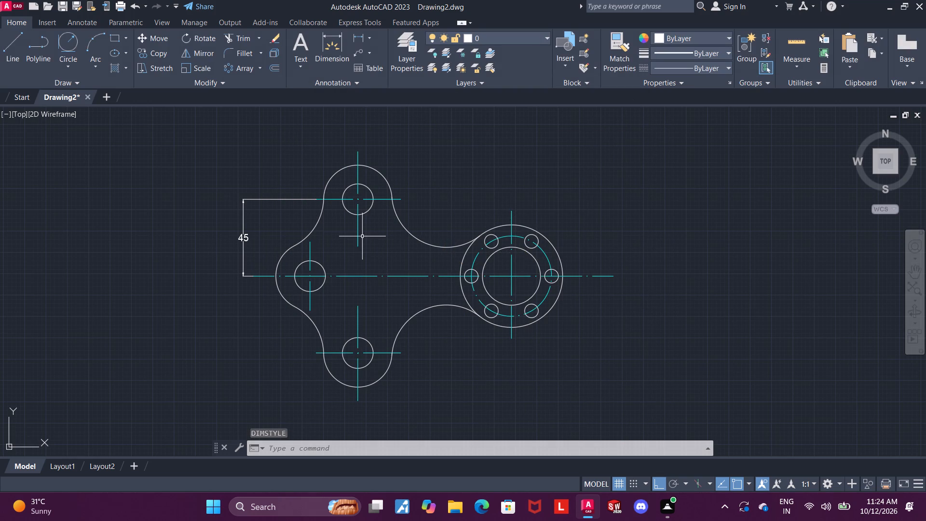
{"action": "key", "text": "Escape"}
{"action": "key", "text": "Escape"}
Dimension the vertical distance from the main centre line to the lower boss's horizontal centre line, in line with the upper vertical dimension.
{"action": "left_click", "coordinate": [336, 38]}
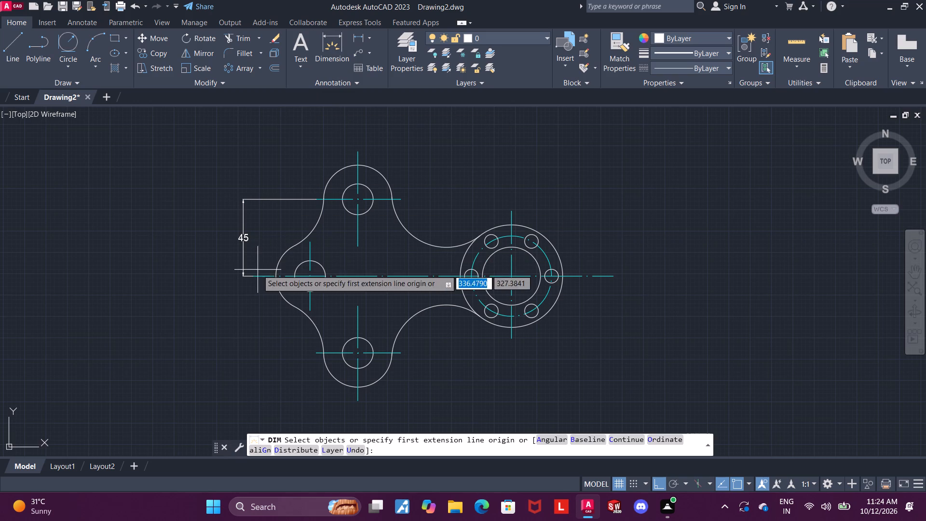
{"action": "left_click", "coordinate": [252, 273]}
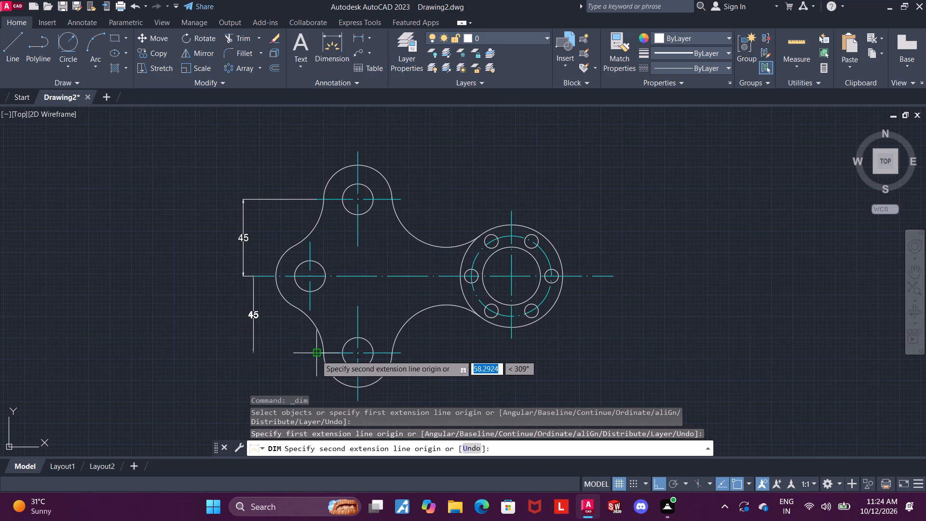
{"action": "left_click", "coordinate": [315, 354]}
{"action": "left_click", "coordinate": [245, 278]}
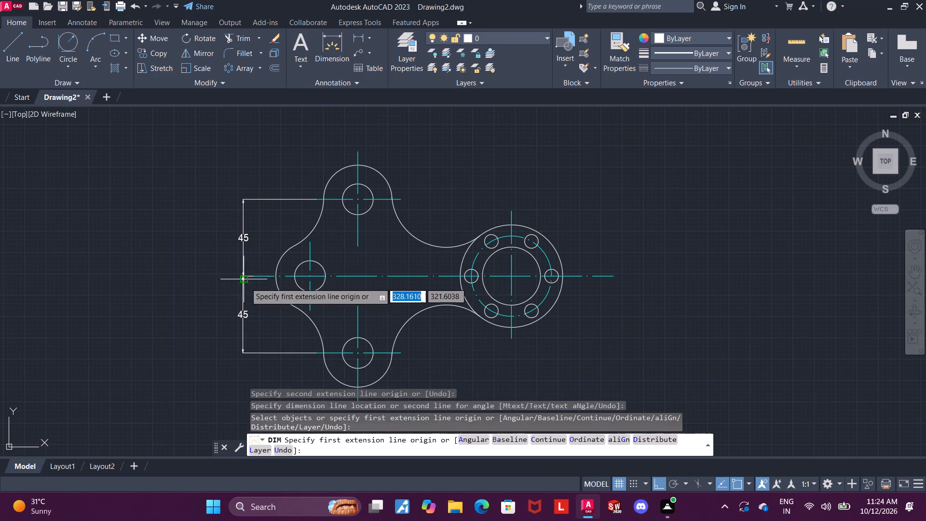
{"action": "scroll", "coordinate": [246, 285], "scroll_direction": "down", "scroll_amount": 1}
{"action": "key", "text": "Escape"}
{"action": "key", "text": "Escape"}
{"action": "middle_click_drag", "start_coordinate": [524, 277], "coordinate": [529, 277]}
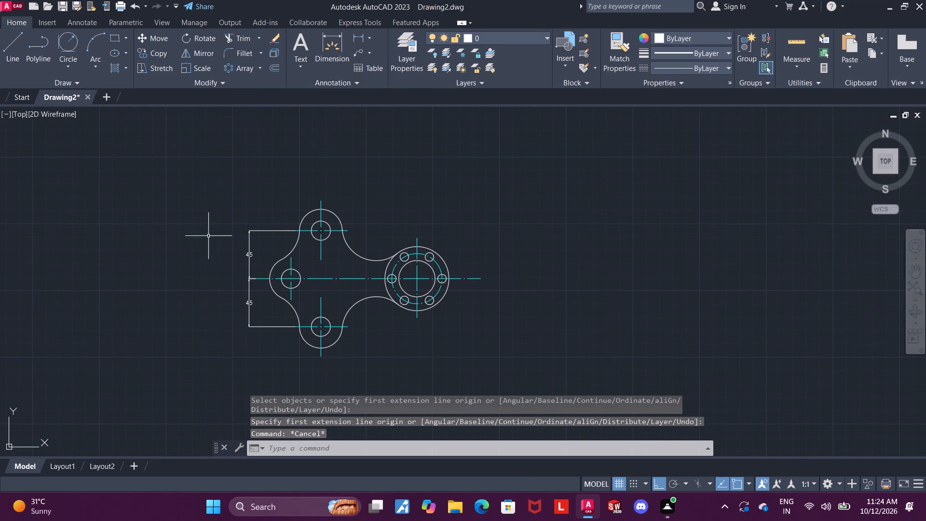
Add a radius dimension to the concave arc joining the lower boss and the flange, with its text below the arc.
{"action": "scroll", "coordinate": [201, 239], "scroll_direction": "up", "scroll_amount": 1}
{"action": "key", "text": "Escape"}
{"action": "left_click", "coordinate": [330, 49]}
{"action": "scroll", "coordinate": [448, 189], "scroll_direction": "down", "scroll_amount": 1}
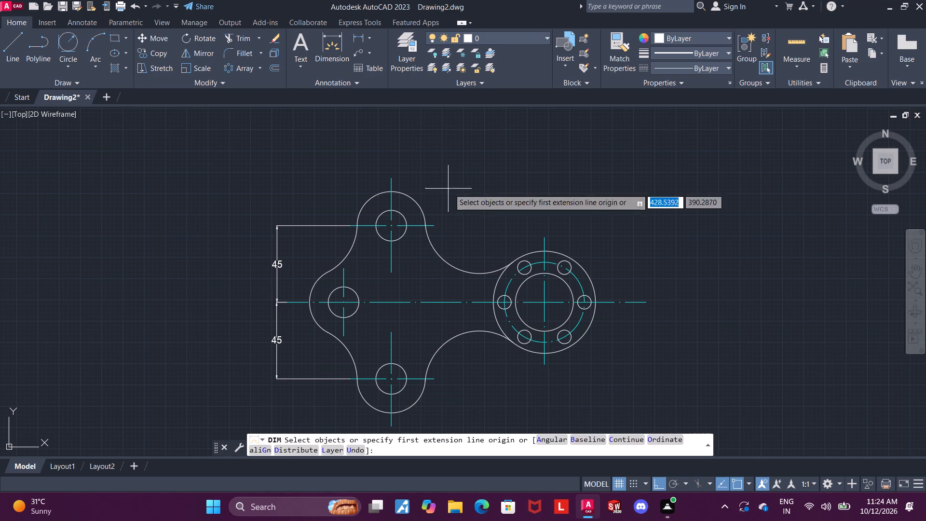
{"action": "scroll", "coordinate": [450, 189], "scroll_direction": "down", "scroll_amount": 1}
{"action": "scroll", "coordinate": [431, 249], "scroll_direction": "up", "scroll_amount": 3}
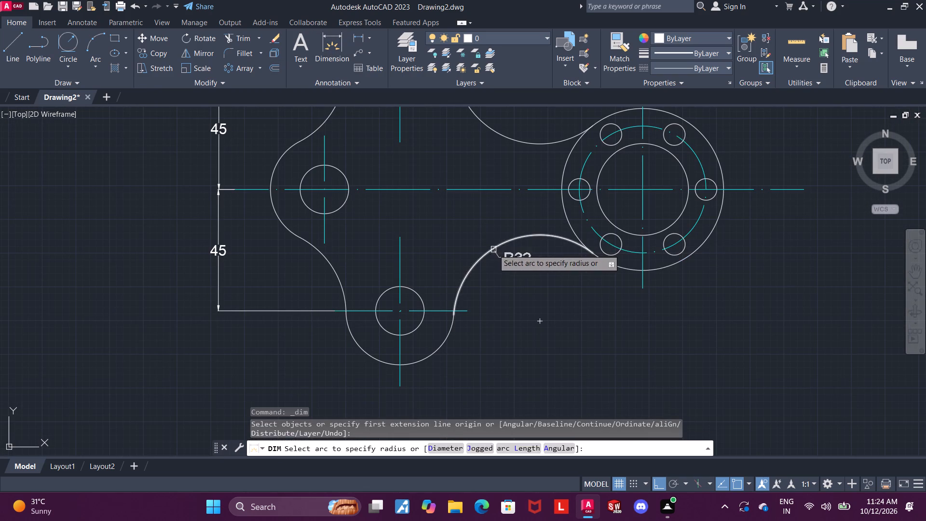
{"action": "left_click", "coordinate": [493, 249]}
{"action": "left_click", "coordinate": [526, 289]}
{"action": "key", "text": "Escape"}
Add a radius dimension to the concave arc joining the upper boss and the flange, with its text above the arc.
{"action": "scroll", "coordinate": [526, 289], "scroll_direction": "down", "scroll_amount": 3}
{"action": "scroll", "coordinate": [531, 240], "scroll_direction": "up", "scroll_amount": 2}
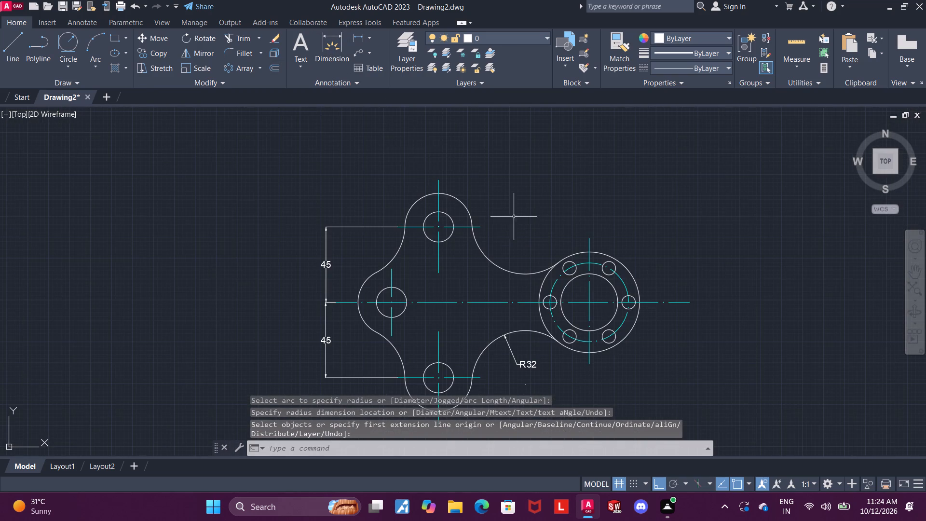
{"action": "left_click", "coordinate": [341, 49]}
{"action": "scroll", "coordinate": [532, 232], "scroll_direction": "up", "scroll_amount": 2}
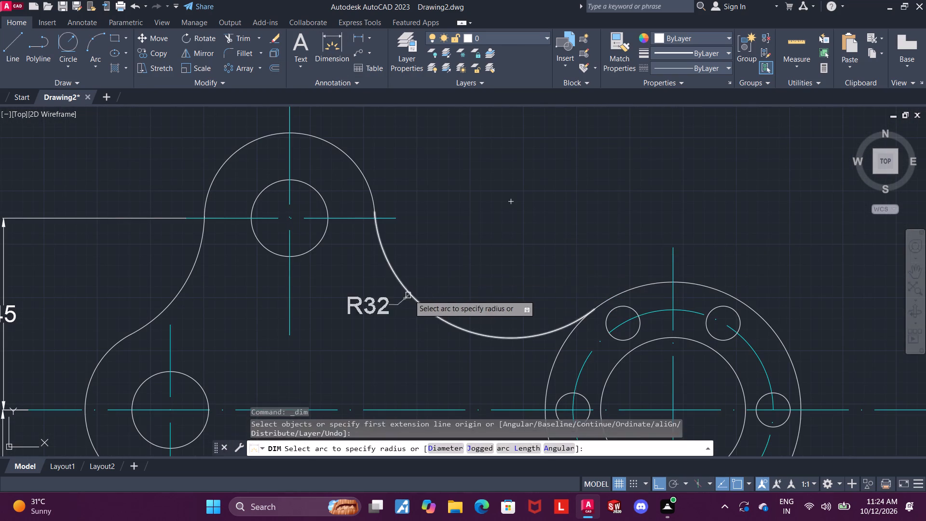
{"action": "left_click", "coordinate": [407, 286]}
{"action": "left_click", "coordinate": [460, 233]}
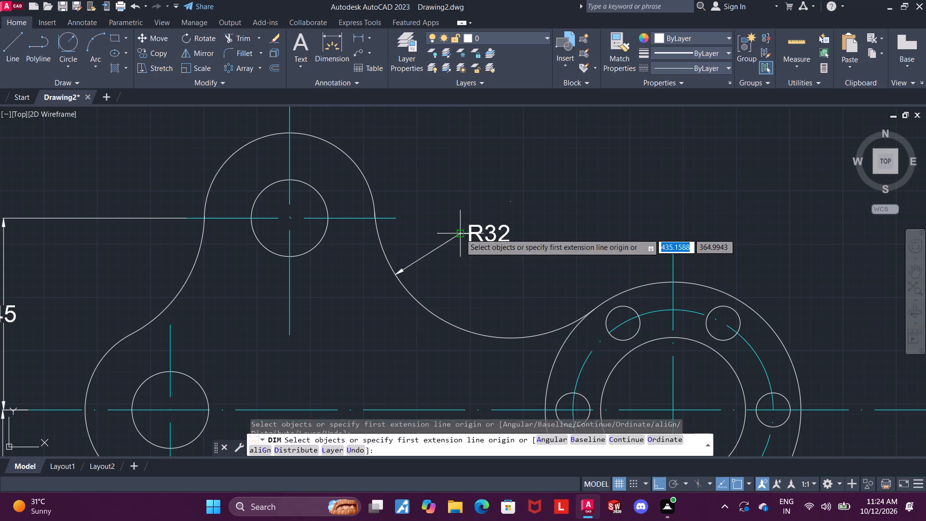
{"action": "key", "text": "Escape"}
Add a radius dimension to the upper boss's outer arc, with its text inside the boss above the hole.
{"action": "scroll", "coordinate": [481, 240], "scroll_direction": "down", "scroll_amount": 1}
{"action": "left_click", "coordinate": [326, 52]}
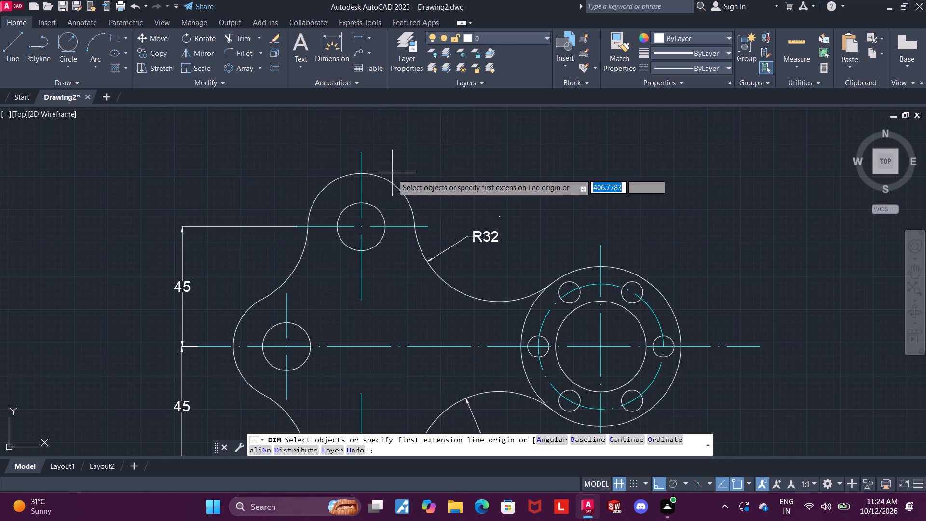
{"action": "scroll", "coordinate": [392, 189], "scroll_direction": "up", "scroll_amount": 2}
{"action": "left_click", "coordinate": [377, 169]}
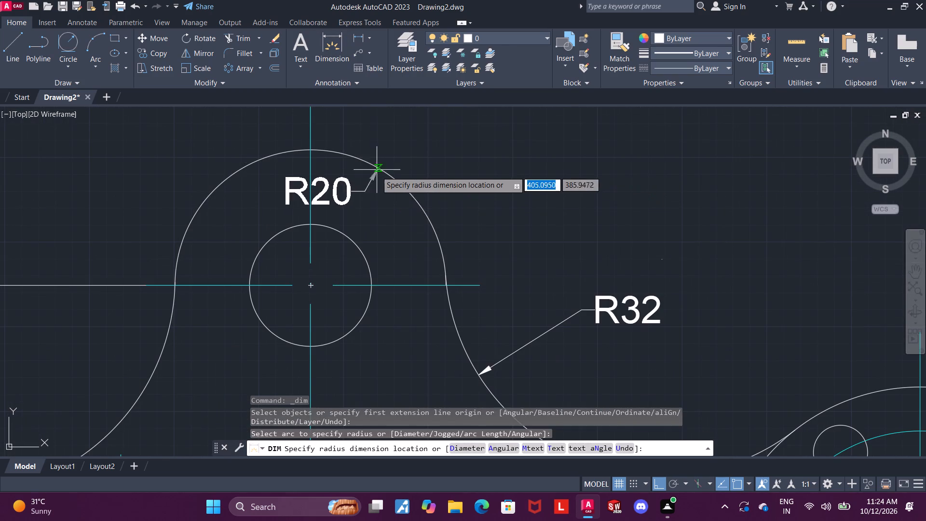
{"action": "left_click", "coordinate": [359, 196]}
{"action": "key", "text": "Escape"}
Add a radius dimension to the concave arc joining the upper and left bosses, with its text inside the outline.
{"action": "scroll", "coordinate": [363, 195], "scroll_direction": "down", "scroll_amount": 2}
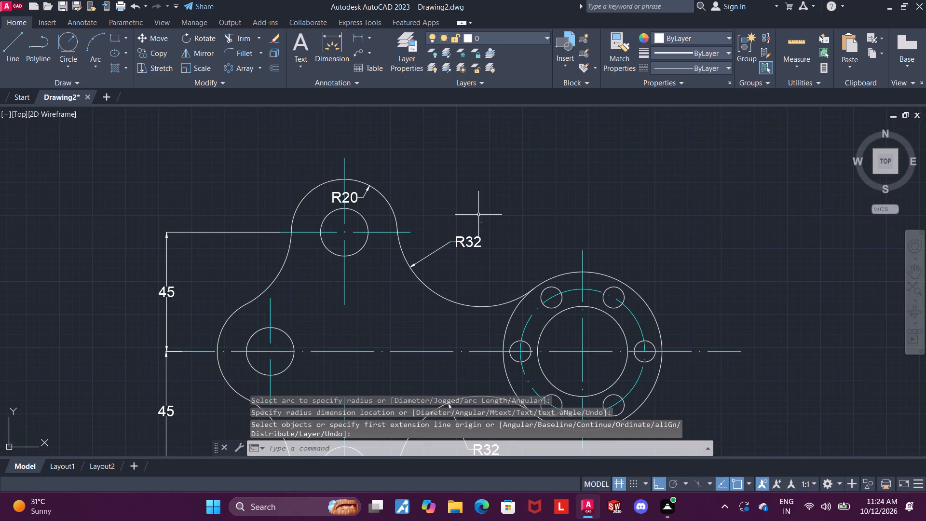
{"action": "middle_click_drag", "start_coordinate": [480, 212], "coordinate": [514, 173]}
{"action": "left_click", "coordinate": [326, 45]}
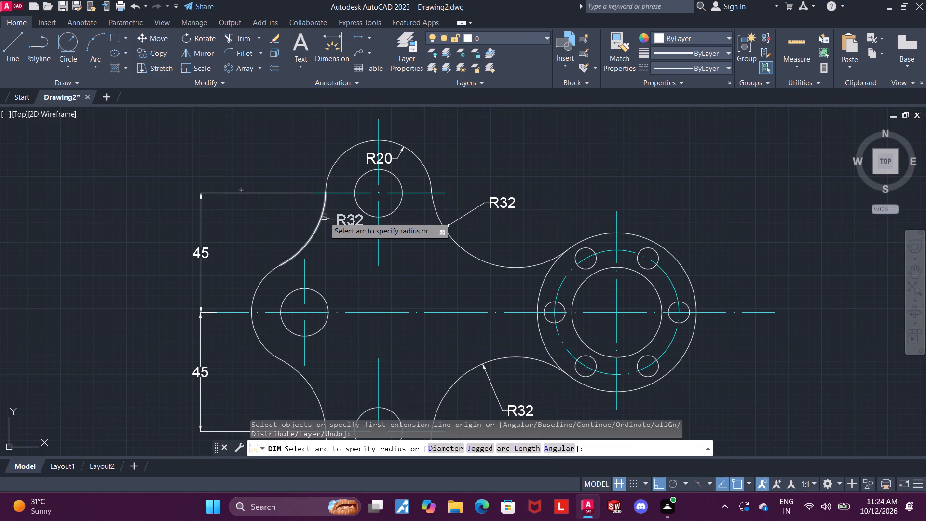
{"action": "left_click", "coordinate": [324, 217]}
{"action": "left_click", "coordinate": [330, 250]}
{"action": "key", "text": "Escape"}
Add a radius dimension to the concave arc joining the left and lower bosses, with its text inside the outline.
{"action": "middle_click_drag", "start_coordinate": [364, 265], "coordinate": [407, 179]}
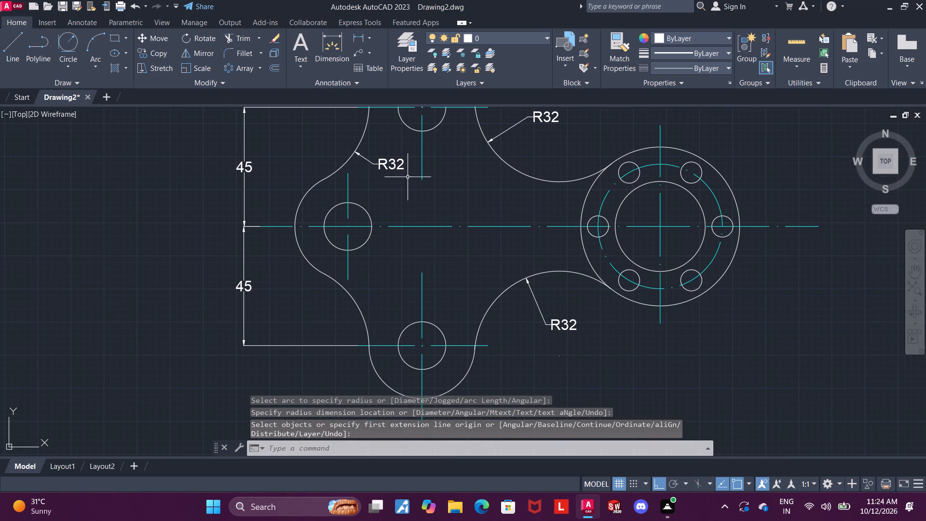
{"action": "left_click", "coordinate": [330, 49]}
{"action": "scroll", "coordinate": [368, 301], "scroll_direction": "up", "scroll_amount": 1}
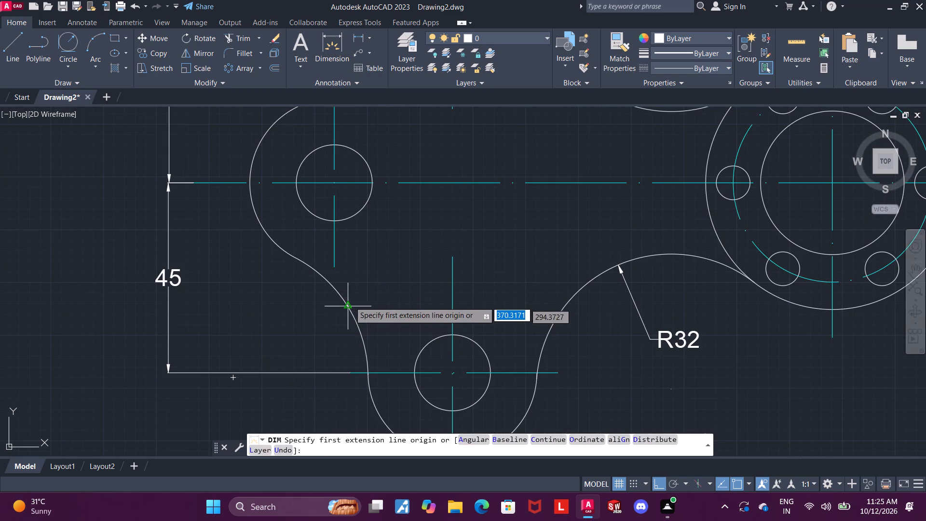
{"action": "left_click", "coordinate": [334, 290]}
{"action": "left_click", "coordinate": [367, 273]}
{"action": "key", "text": "Escape"}
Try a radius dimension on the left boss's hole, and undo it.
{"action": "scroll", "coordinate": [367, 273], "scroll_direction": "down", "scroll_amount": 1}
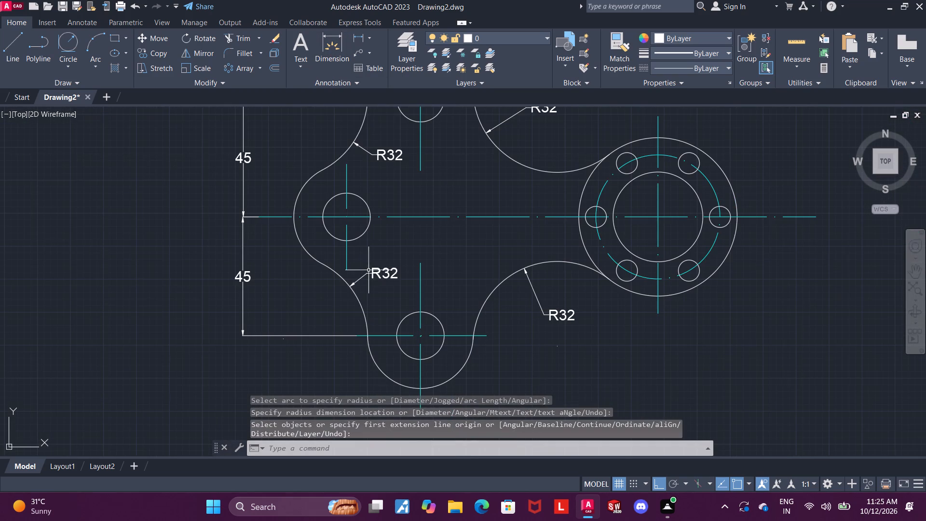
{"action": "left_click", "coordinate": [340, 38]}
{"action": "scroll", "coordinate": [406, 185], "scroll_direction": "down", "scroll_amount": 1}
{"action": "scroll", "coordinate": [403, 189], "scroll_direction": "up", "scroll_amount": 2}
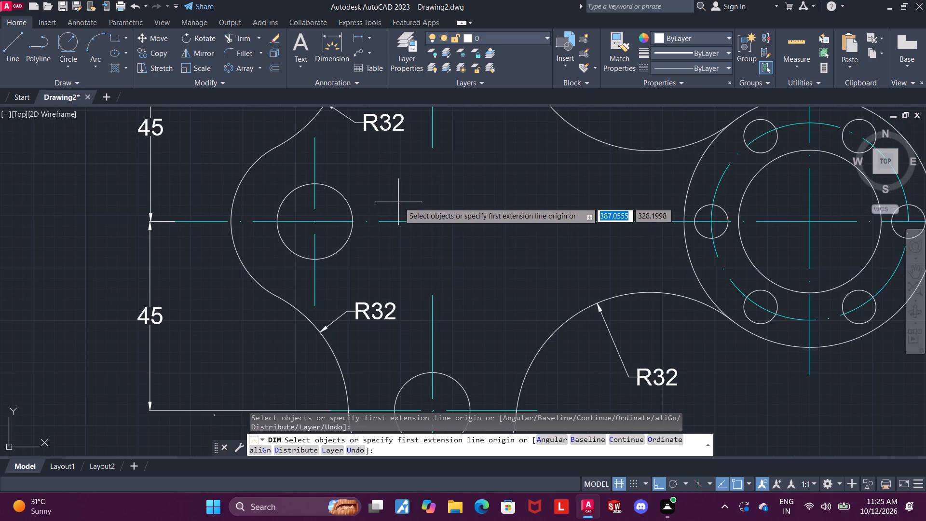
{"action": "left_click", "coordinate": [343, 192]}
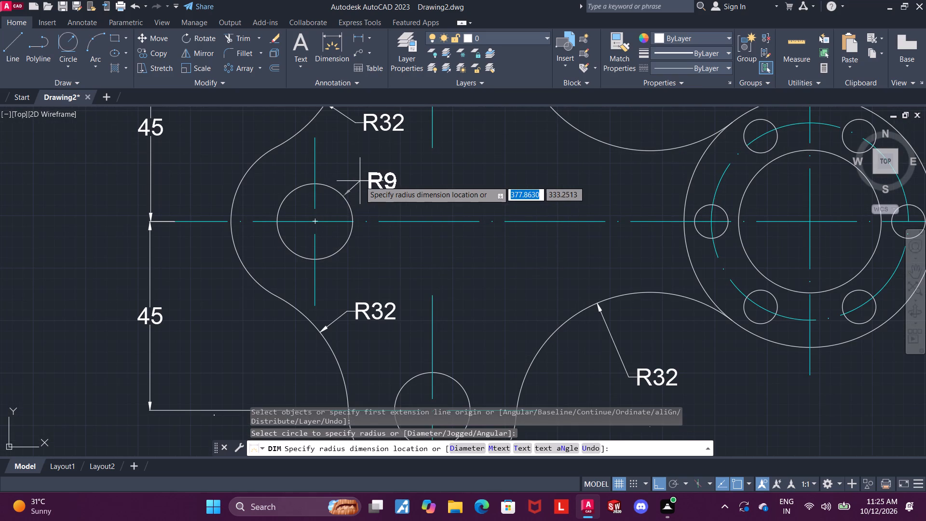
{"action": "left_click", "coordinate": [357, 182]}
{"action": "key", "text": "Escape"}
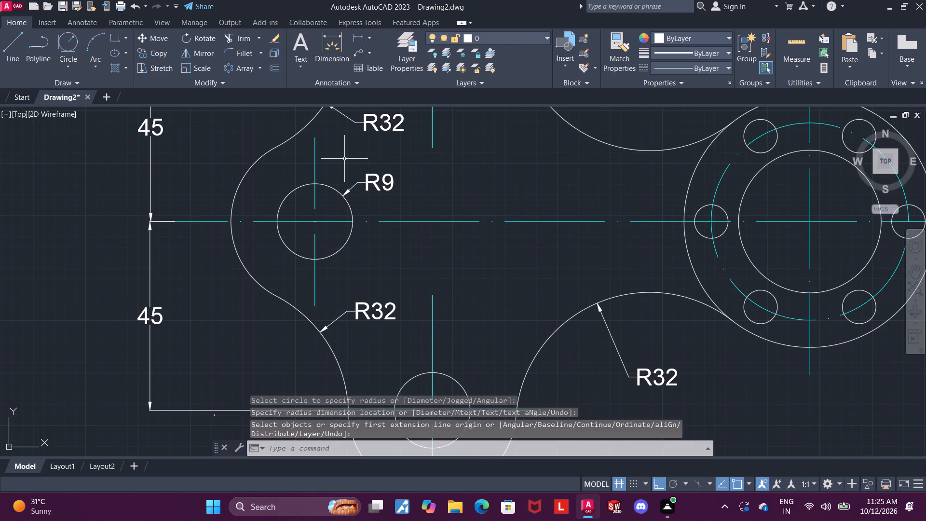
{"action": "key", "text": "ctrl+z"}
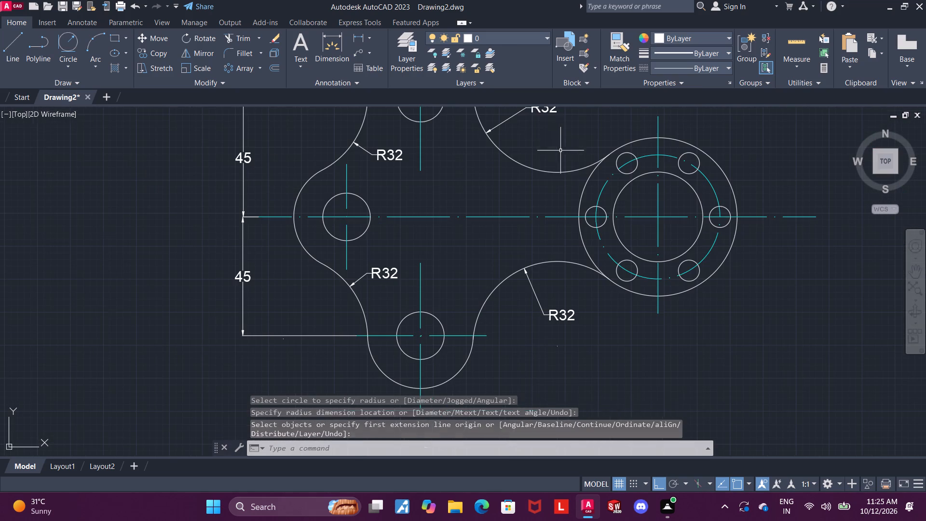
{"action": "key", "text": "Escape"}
Add a diameter dimension to the left boss's hole, with its text just above and to the right of the circle.
{"action": "left_click", "coordinate": [334, 42]}
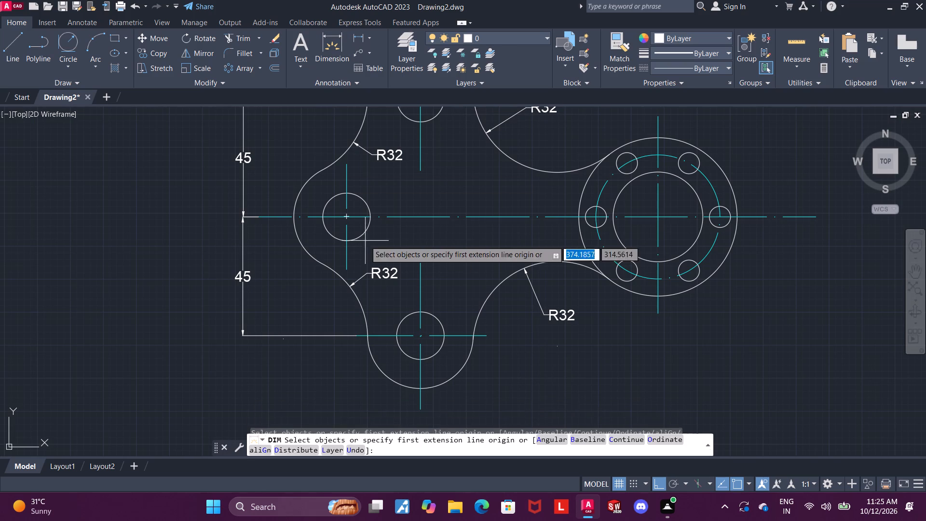
{"action": "left_click", "coordinate": [366, 198]}
{"action": "key", "text": "d"}
{"action": "key", "text": "Return"}
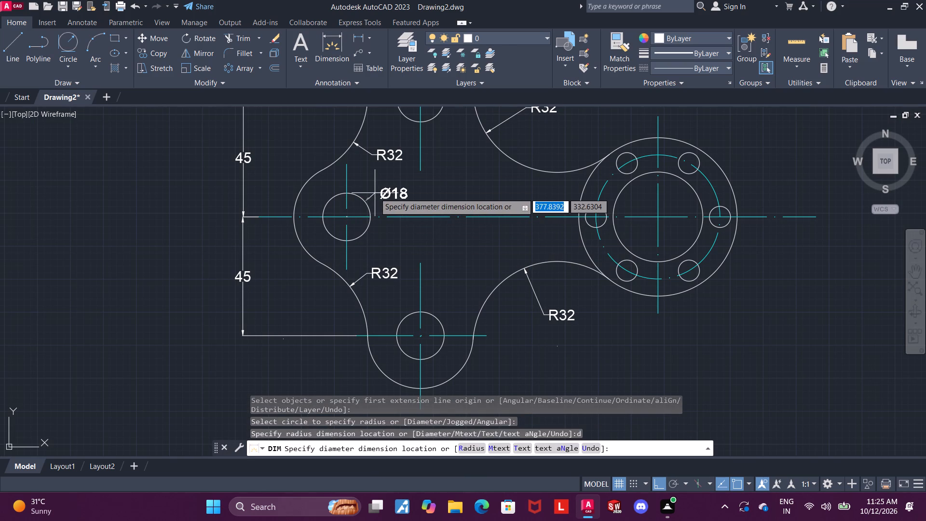
{"action": "left_click", "coordinate": [375, 190]}
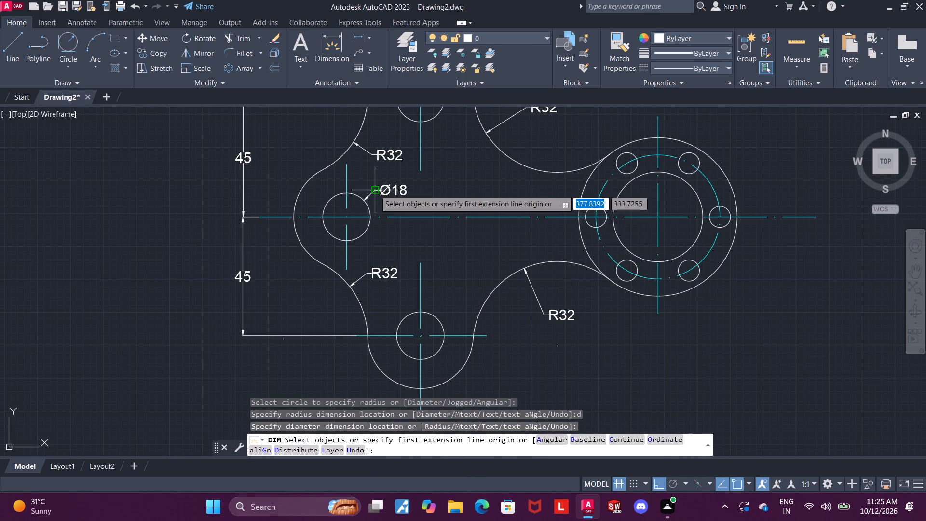
{"action": "key", "text": "grave"}
{"action": "scroll", "coordinate": [419, 177], "scroll_direction": "down", "scroll_amount": 1}
{"action": "key", "text": "Escape"}
{"action": "key", "text": "Escape"}
Add a radius dimension to the left boss's outer arc, with its text outside the outline at the arc's lower end.
{"action": "scroll", "coordinate": [436, 175], "scroll_direction": "up", "scroll_amount": 1}
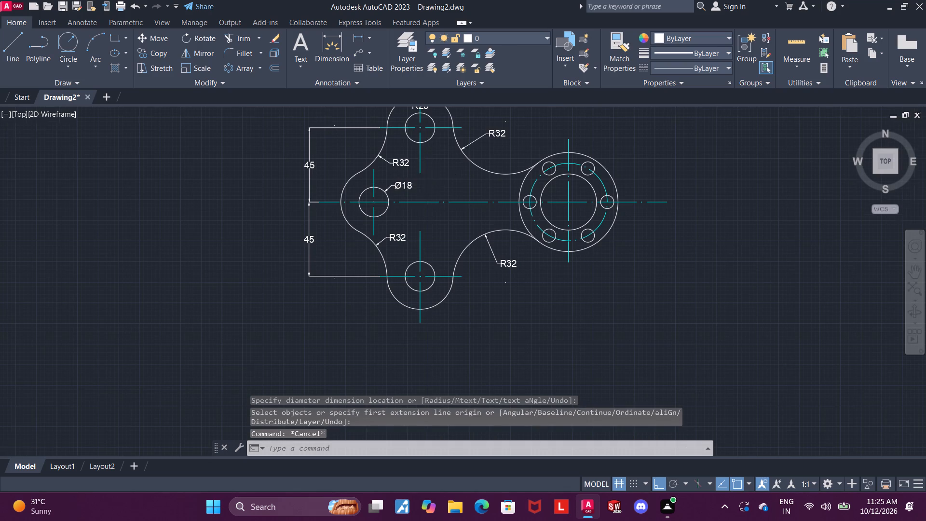
{"action": "left_click", "coordinate": [327, 46]}
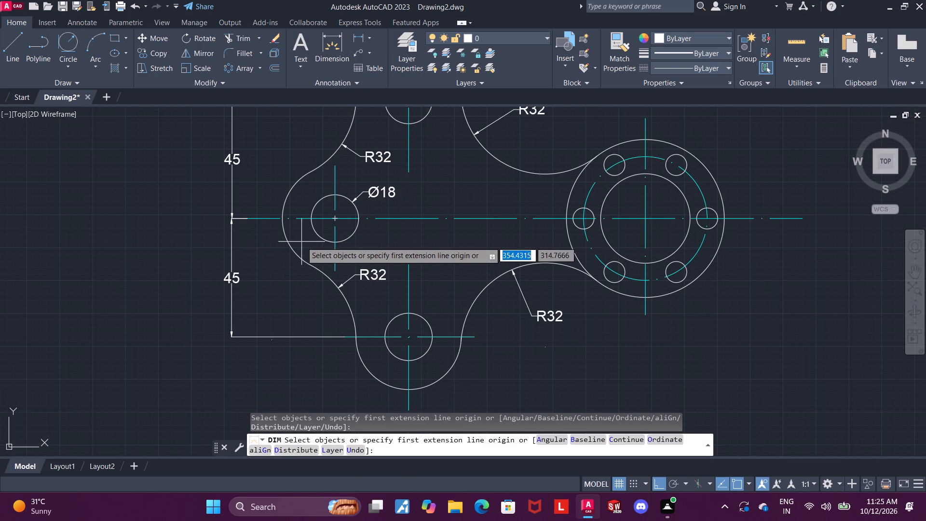
{"action": "left_click", "coordinate": [286, 241]}
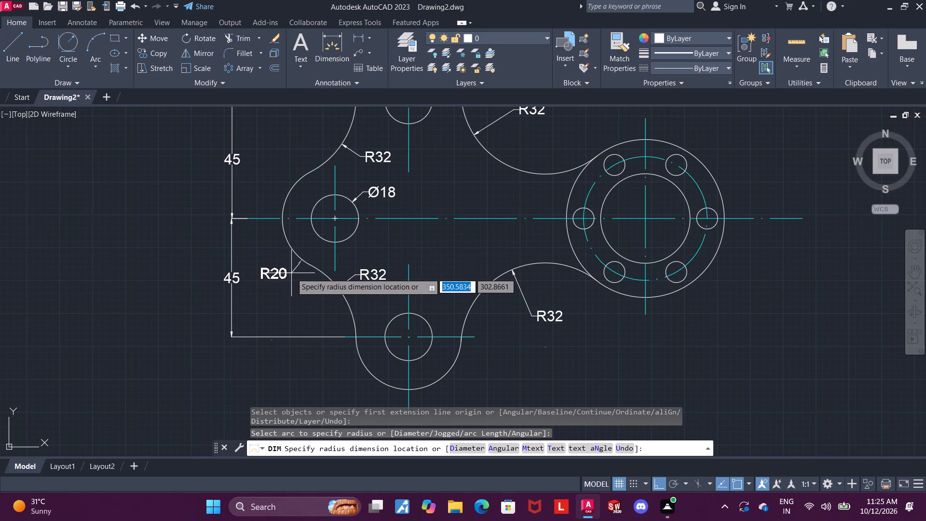
{"action": "left_click", "coordinate": [291, 273]}
{"action": "key", "text": "Escape"}
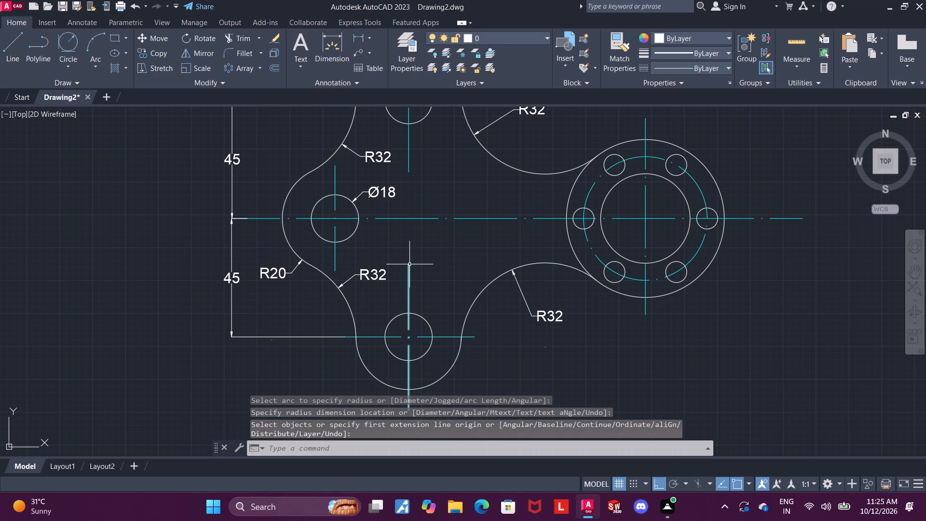
{"action": "key", "text": "Escape"}
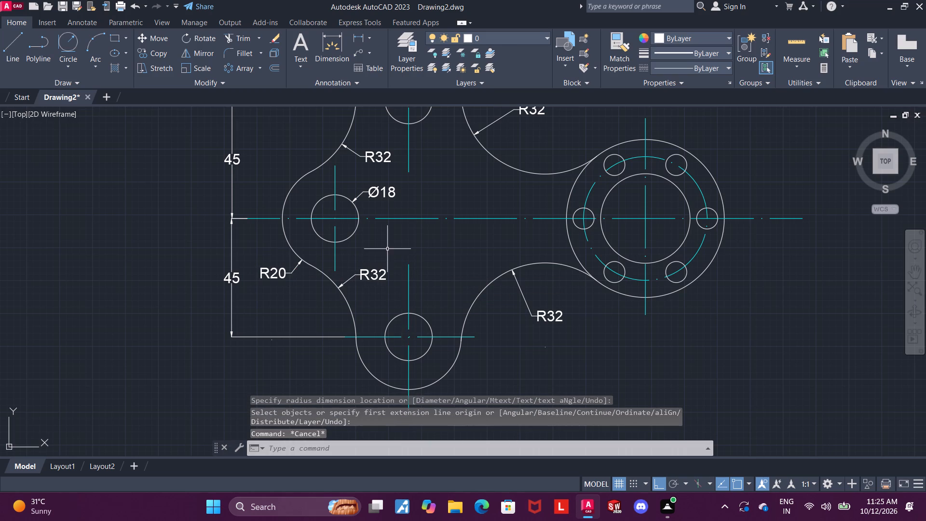
{"action": "key", "text": "Escape"}
Add a radius dimension to the lower boss's outer arc, with its text inside the boss below the hole.
{"action": "left_click", "coordinate": [335, 43]}
{"action": "scroll", "coordinate": [442, 273], "scroll_direction": "down", "scroll_amount": 2}
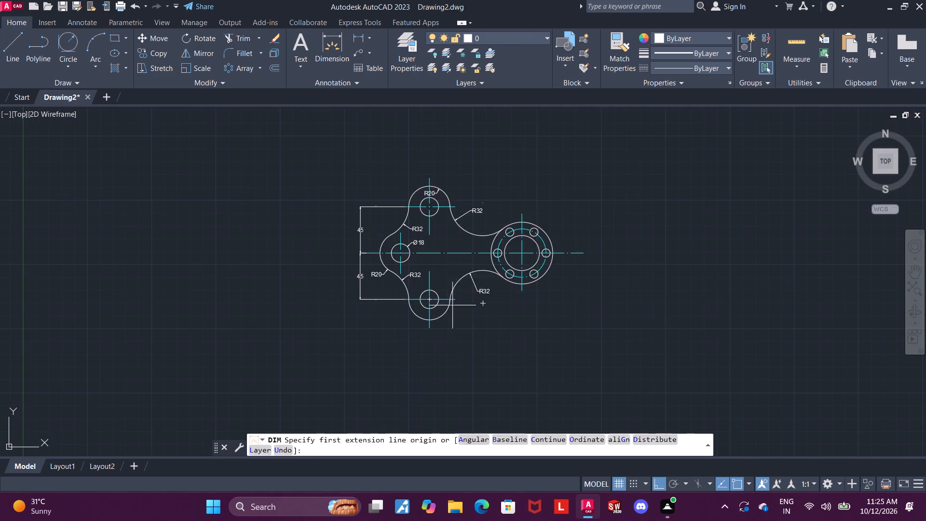
{"action": "scroll", "coordinate": [452, 311], "scroll_direction": "up", "scroll_amount": 4}
{"action": "left_click", "coordinate": [434, 306]}
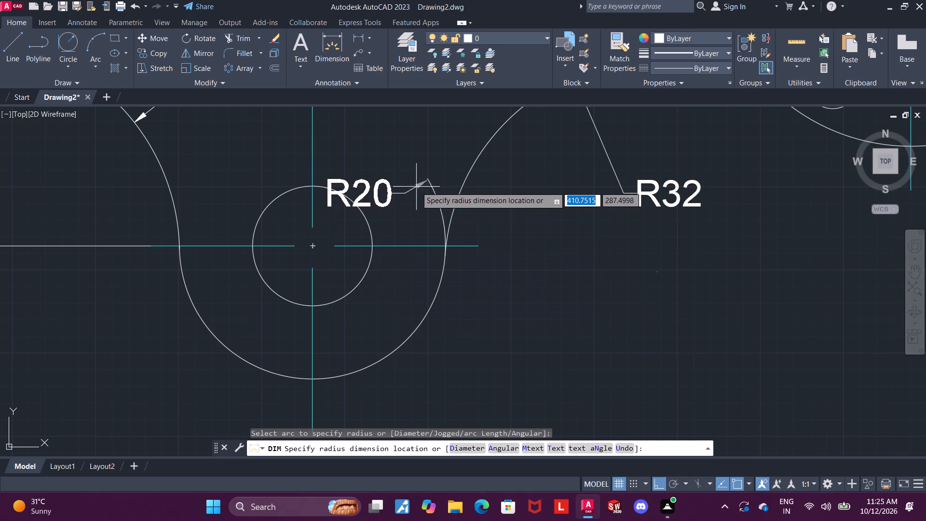
{"action": "left_click", "coordinate": [357, 332]}
{"action": "key", "text": "Escape"}
Dimension the horizontal distance between the vertical centre lines of the left and lower bosses, placed below the part.
{"action": "scroll", "coordinate": [379, 332], "scroll_direction": "down", "scroll_amount": 1}
{"action": "middle_click_drag", "start_coordinate": [507, 317], "coordinate": [531, 323]}
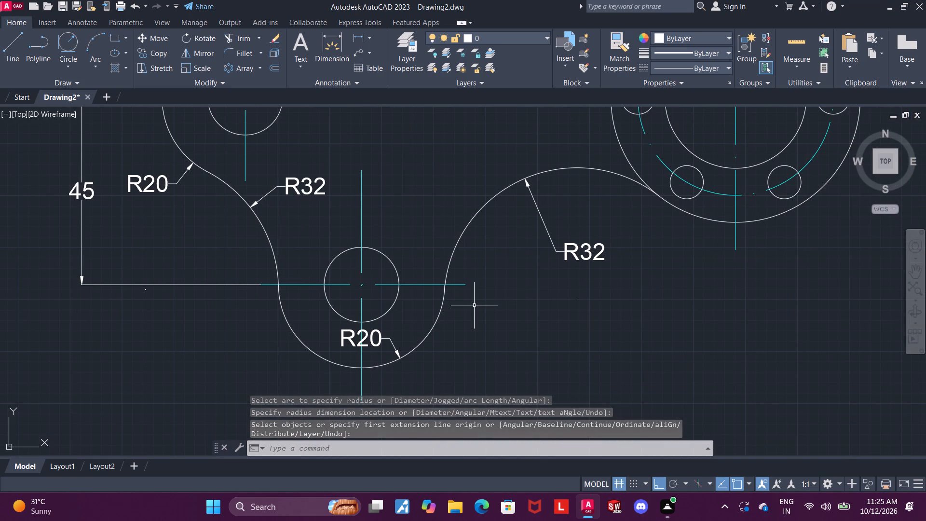
{"action": "scroll", "coordinate": [472, 303], "scroll_direction": "down", "scroll_amount": 1}
{"action": "middle_click_drag", "start_coordinate": [505, 327], "coordinate": [529, 279]}
{"action": "key", "text": "Escape"}
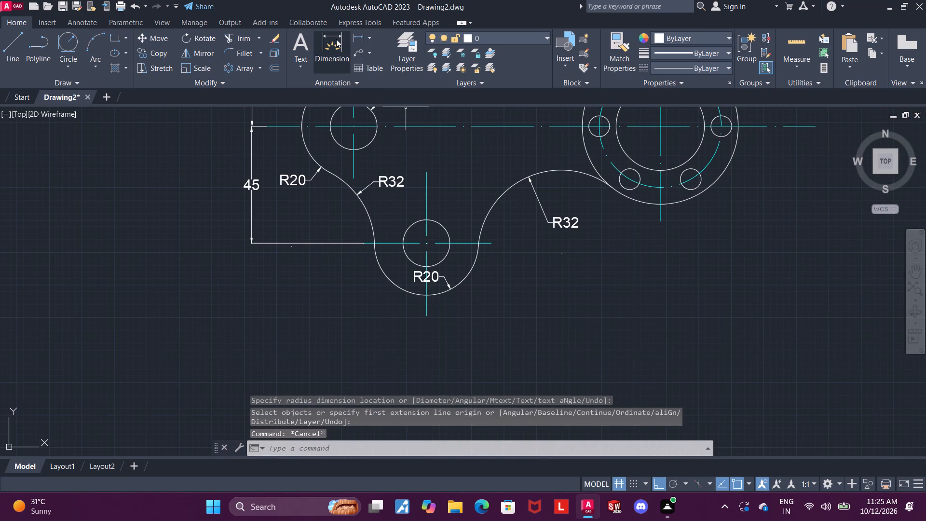
{"action": "left_click", "coordinate": [336, 39]}
{"action": "scroll", "coordinate": [341, 70], "scroll_direction": "down", "scroll_amount": 1}
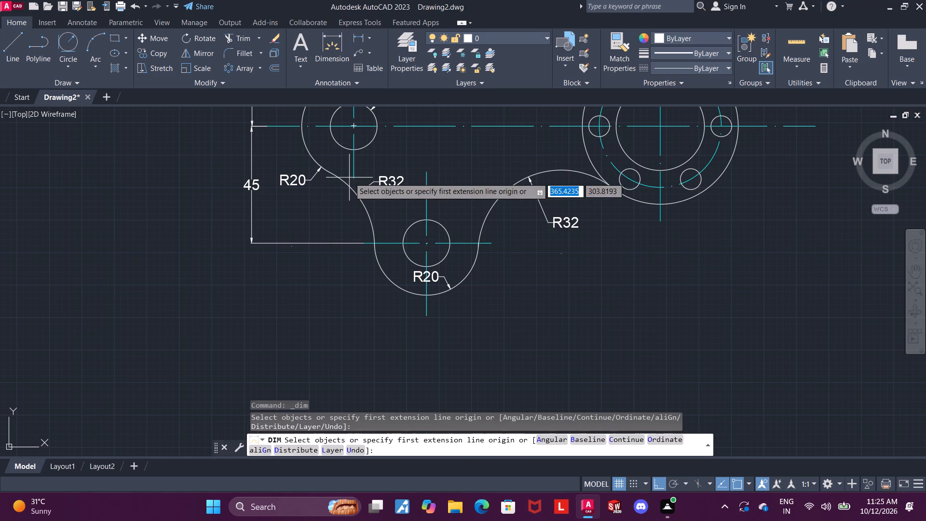
{"action": "left_click", "coordinate": [354, 178]}
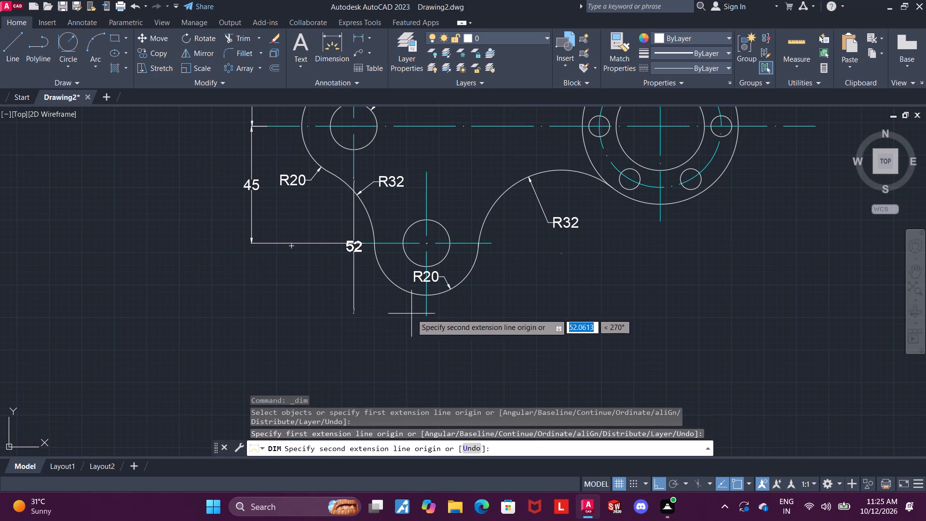
{"action": "left_click", "coordinate": [427, 317]}
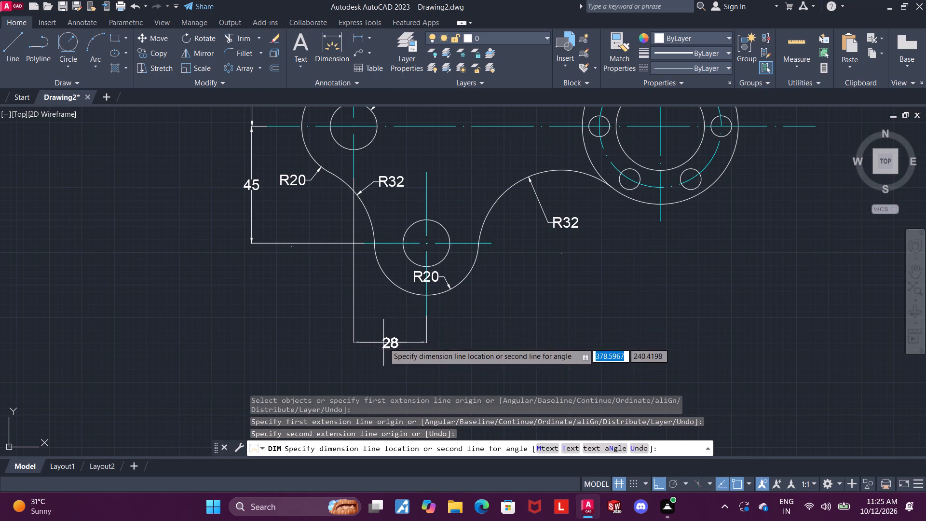
{"action": "left_click", "coordinate": [383, 343]}
{"action": "key", "text": "Escape"}
Dimension the horizontal distance from the lower boss's vertical centre line to the flange's, in line with the adjacent horizontal dimension.
{"action": "left_click", "coordinate": [329, 38]}
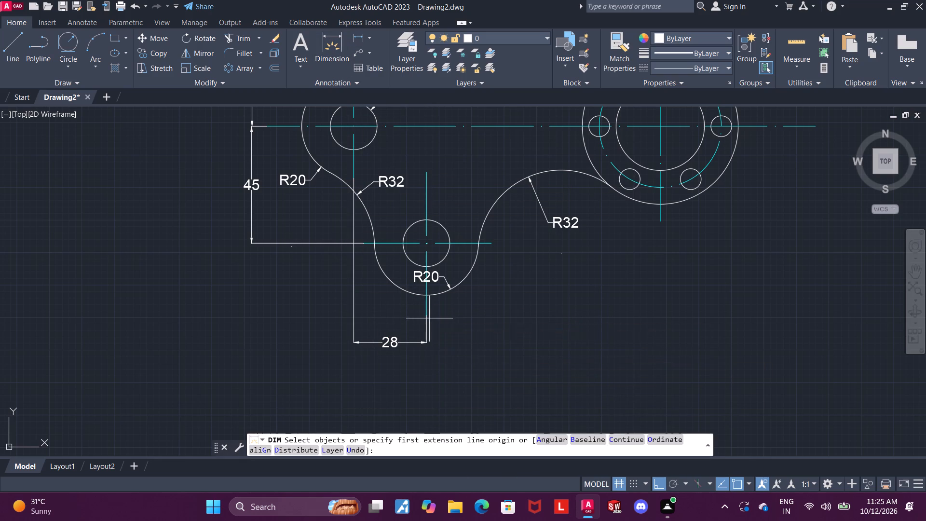
{"action": "left_click", "coordinate": [425, 315]}
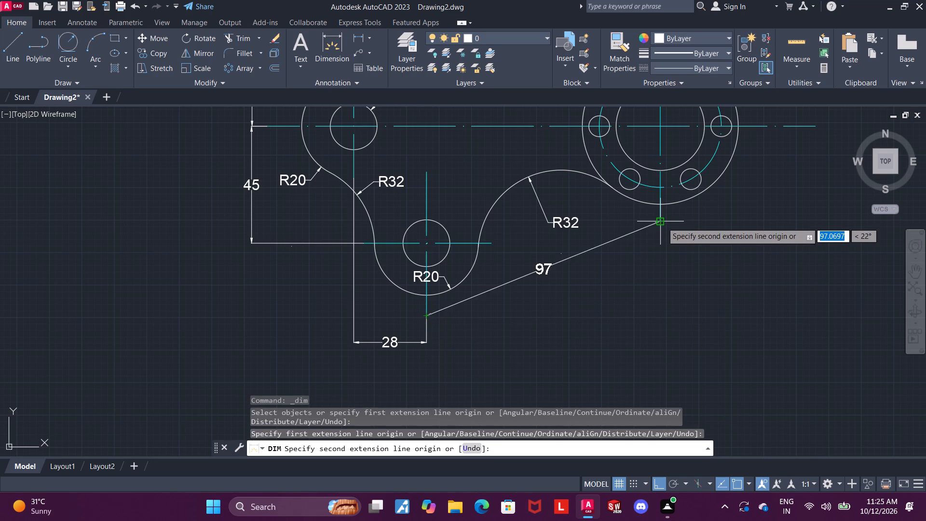
{"action": "left_click", "coordinate": [662, 222]}
{"action": "left_click", "coordinate": [425, 341]}
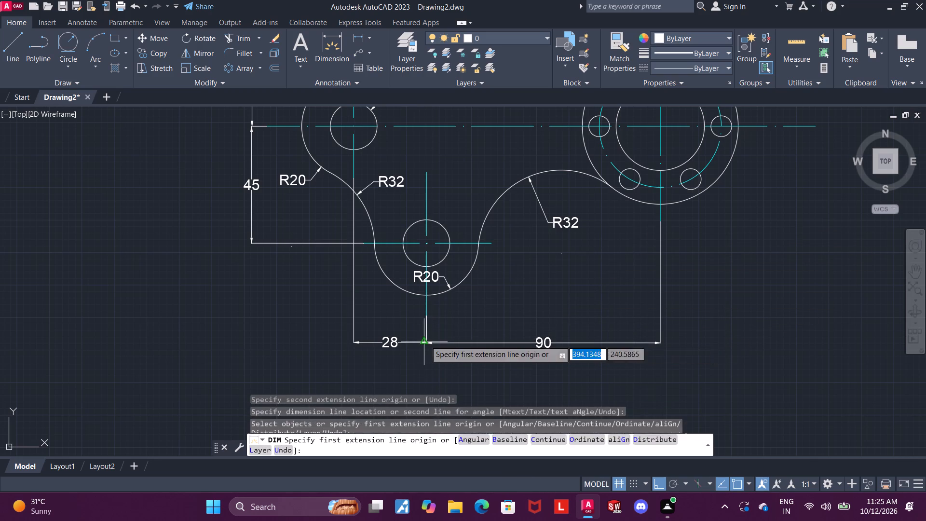
{"action": "key", "text": "Escape"}
Add a diameter dimension to the flange's central bore, with its text outside the flange below its outer circle.
{"action": "scroll", "coordinate": [630, 333], "scroll_direction": "down", "scroll_amount": 1}
{"action": "middle_click_drag", "start_coordinate": [698, 329], "coordinate": [698, 337]}
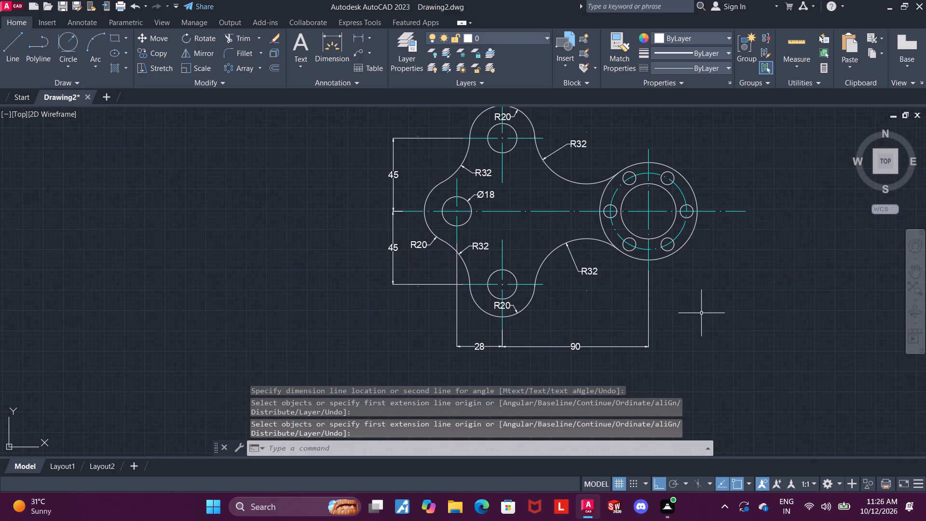
{"action": "scroll", "coordinate": [729, 251], "scroll_direction": "up", "scroll_amount": 1}
{"action": "key", "text": "Escape"}
{"action": "left_click", "coordinate": [323, 38]}
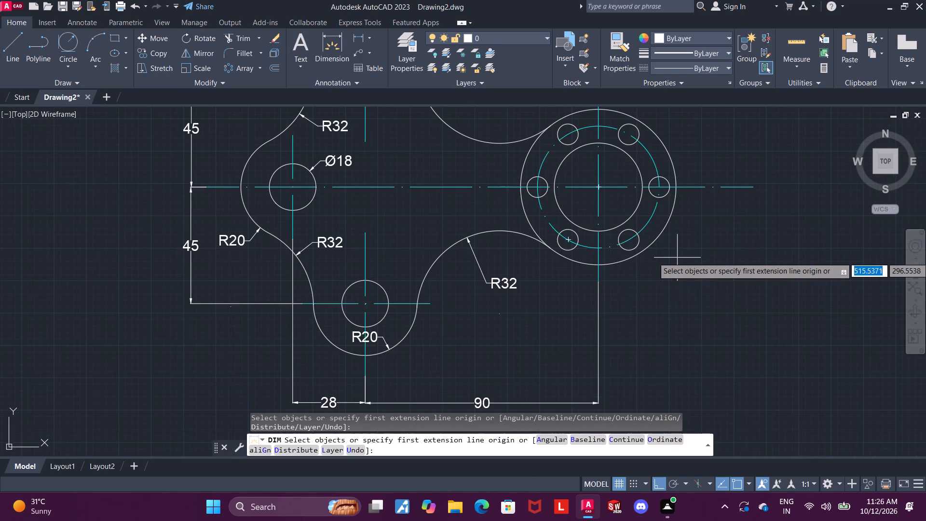
{"action": "scroll", "coordinate": [678, 253], "scroll_direction": "up", "scroll_amount": 2}
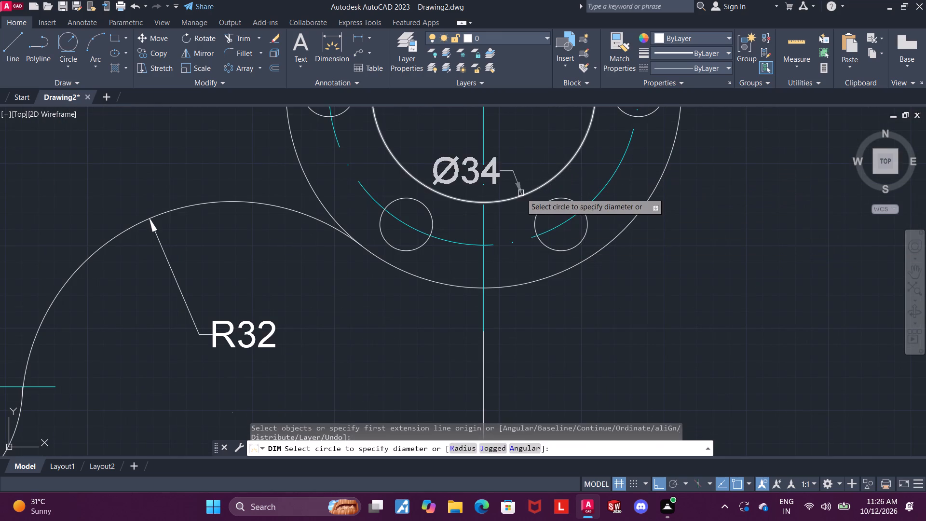
{"action": "left_click", "coordinate": [521, 194]}
{"action": "left_click", "coordinate": [518, 330]}
{"action": "key", "text": "Escape"}
Add a diameter dimension to the flange's leftmost small hole, with its text outside the flange just below the horizontal centre line.
{"action": "scroll", "coordinate": [546, 333], "scroll_direction": "down", "scroll_amount": 1}
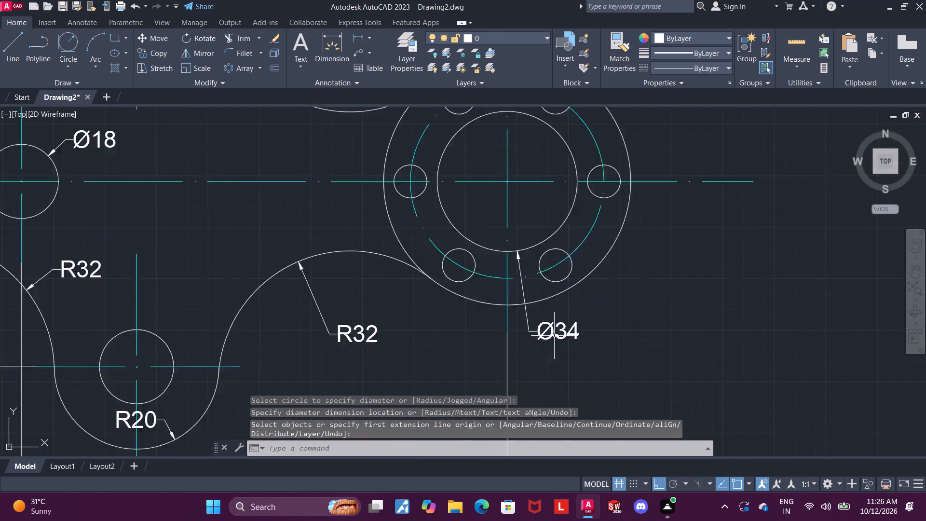
{"action": "scroll", "coordinate": [554, 336], "scroll_direction": "down", "scroll_amount": 1}
{"action": "left_click", "coordinate": [338, 46]}
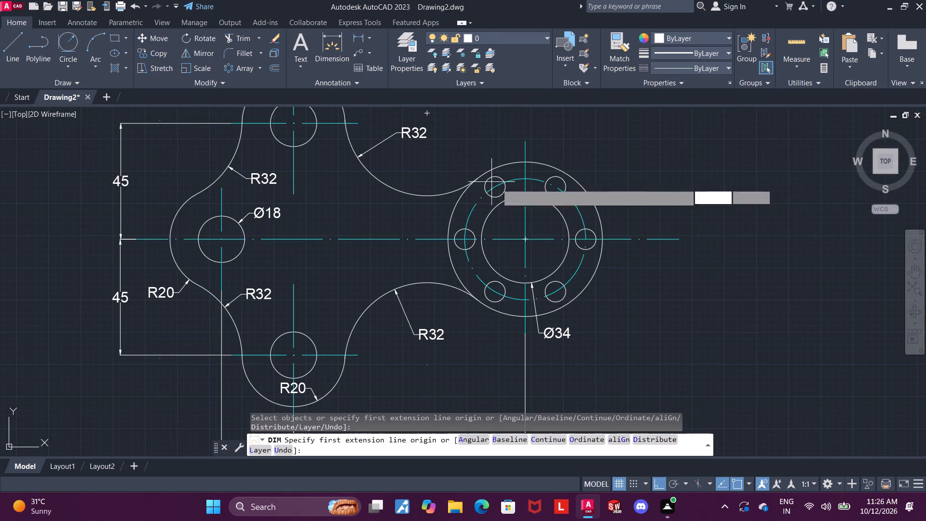
{"action": "scroll", "coordinate": [508, 189], "scroll_direction": "up", "scroll_amount": 1}
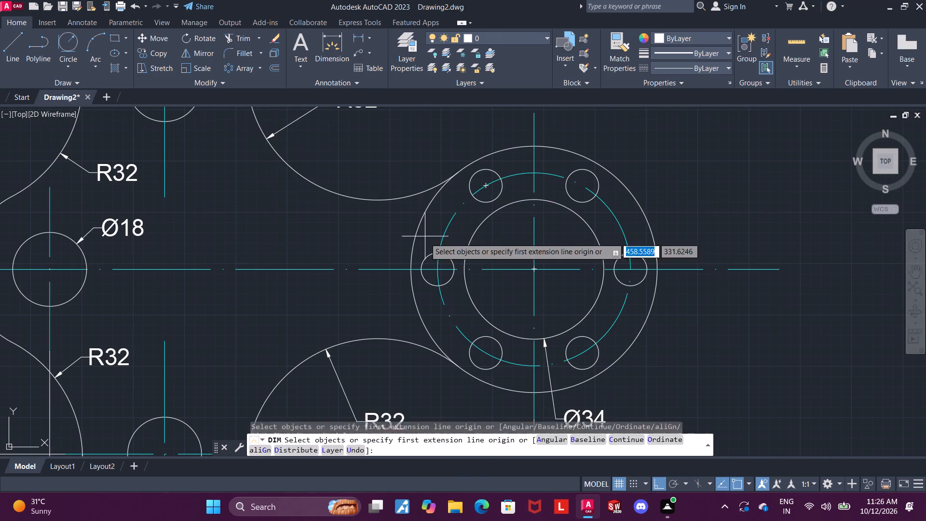
{"action": "left_click", "coordinate": [426, 257]}
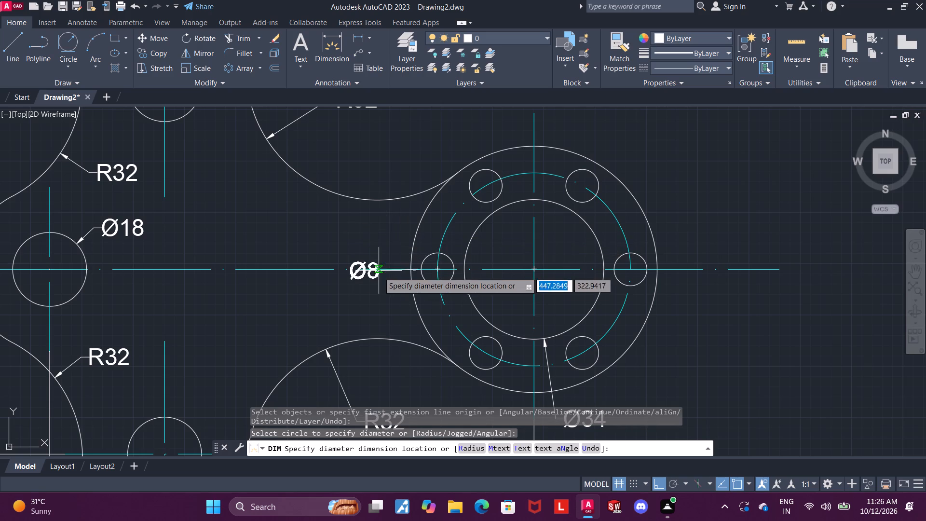
{"action": "left_click", "coordinate": [373, 291]}
{"action": "key", "text": "Escape"}
Append "-6" to the small flange hole's diameter text so it reads Ø8-6.
{"action": "double_click", "coordinate": [355, 293]}
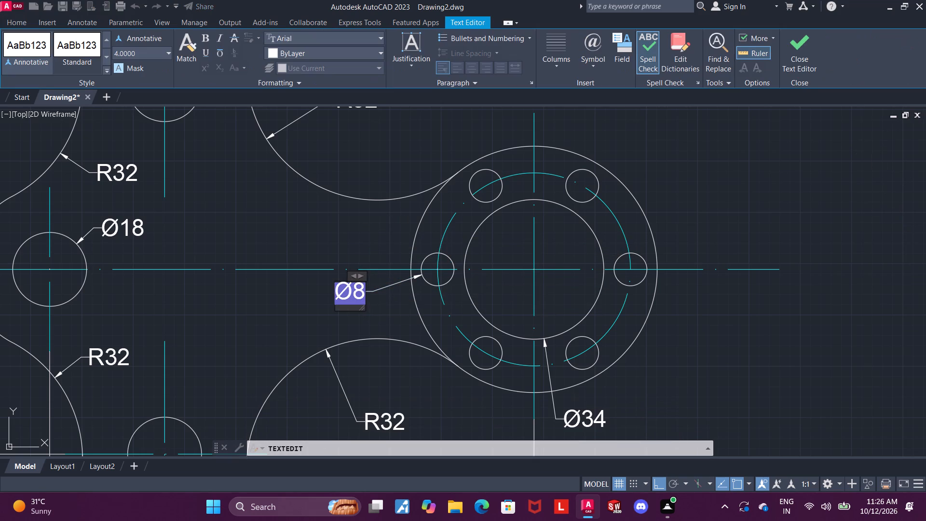
{"action": "key", "text": "Right"}
{"action": "key", "text": "Right"}
{"action": "type", "text": "-6"}
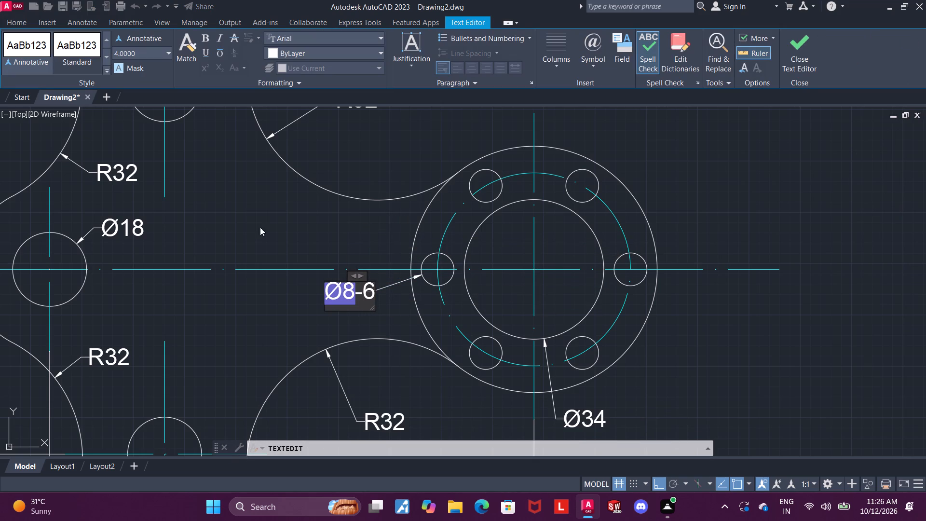
{"action": "left_click", "coordinate": [809, 47]}
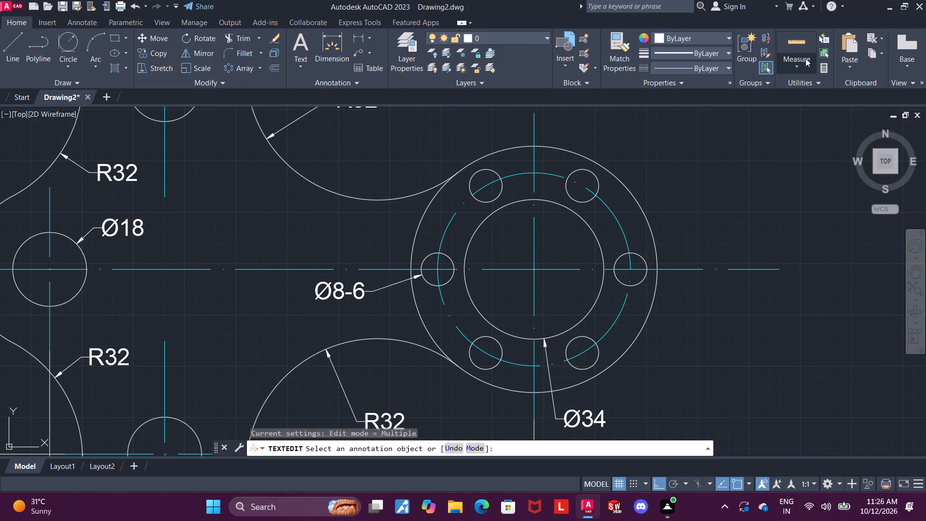
{"action": "key", "text": "Escape"}
{"action": "key", "text": "Escape"}
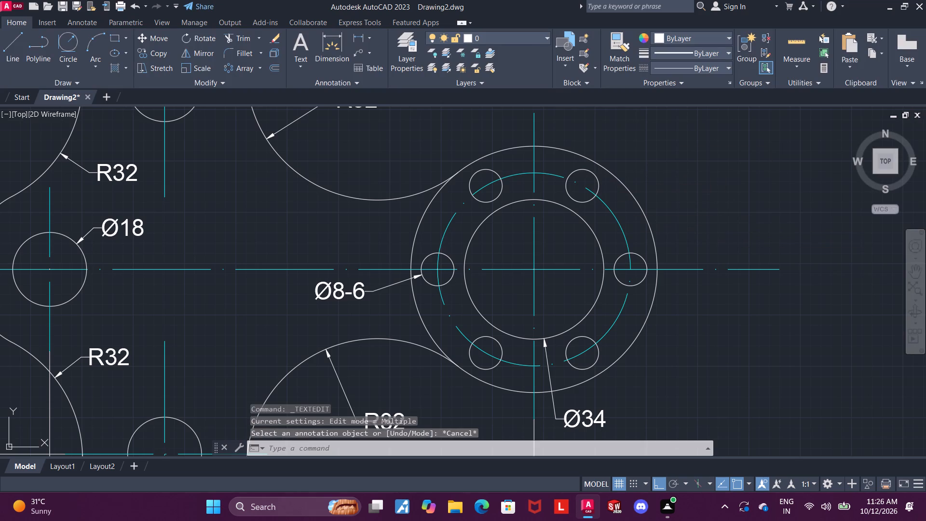
Add a diameter dimension to the flange's outer circle, with its text above the flange.
{"action": "left_click", "coordinate": [330, 40]}
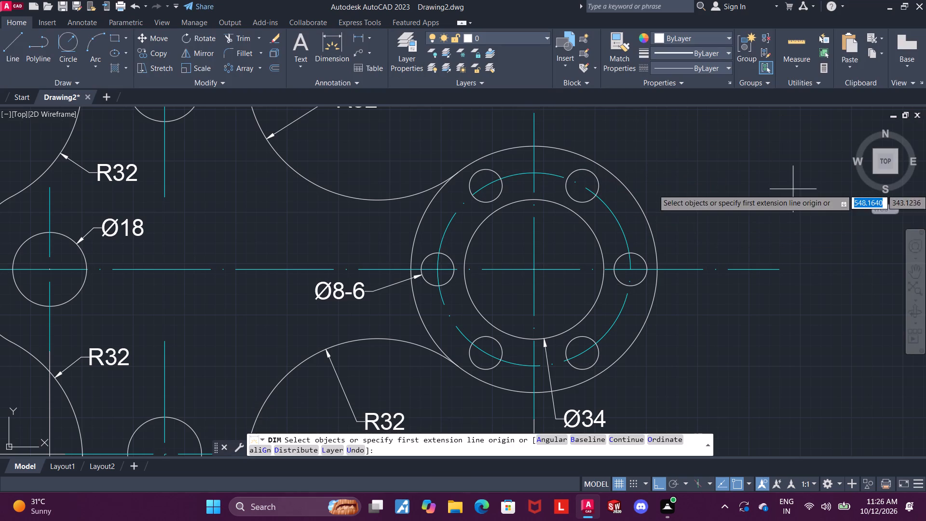
{"action": "left_click", "coordinate": [556, 147]}
{"action": "scroll", "coordinate": [556, 147], "scroll_direction": "down", "scroll_amount": 2}
{"action": "scroll", "coordinate": [578, 136], "scroll_direction": "up", "scroll_amount": 1}
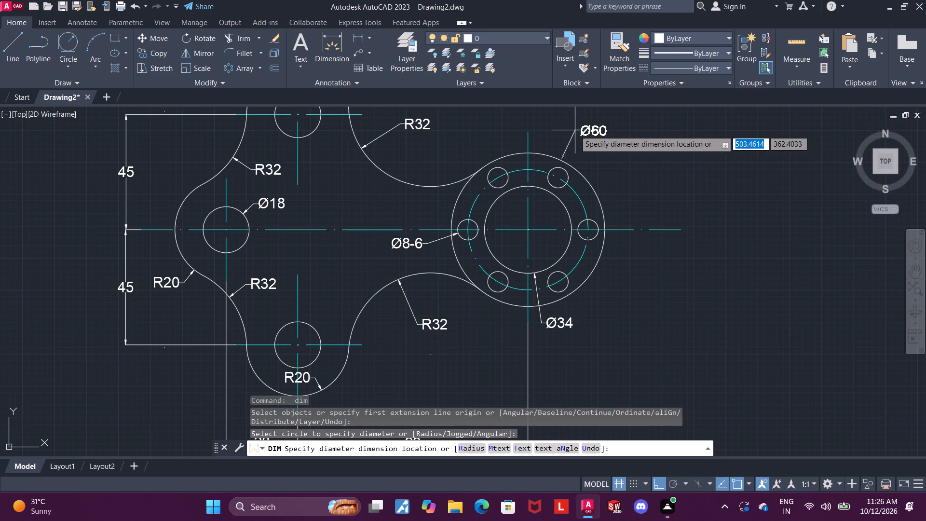
{"action": "scroll", "coordinate": [574, 130], "scroll_direction": "up", "scroll_amount": 1}
{"action": "left_click", "coordinate": [535, 122]}
{"action": "scroll", "coordinate": [535, 122], "scroll_direction": "down", "scroll_amount": 2}
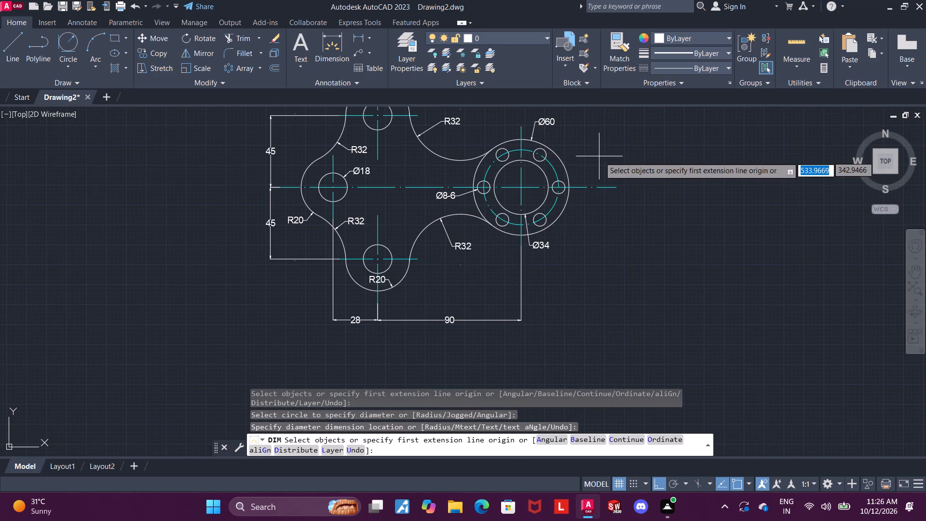
{"action": "middle_click_drag", "start_coordinate": [601, 158], "coordinate": [610, 176]}
{"action": "key", "text": "Escape"}
{"action": "key", "text": "Escape"}
Add a diameter dimension to the cyan bolt circle, with its text outside the flange at its upper right.
{"action": "scroll", "coordinate": [584, 161], "scroll_direction": "up", "scroll_amount": 2}
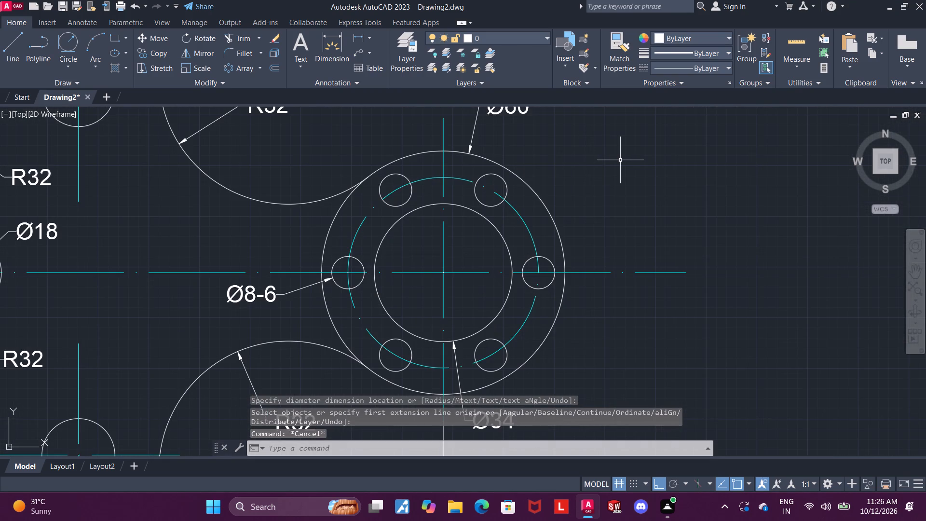
{"action": "left_click", "coordinate": [335, 44]}
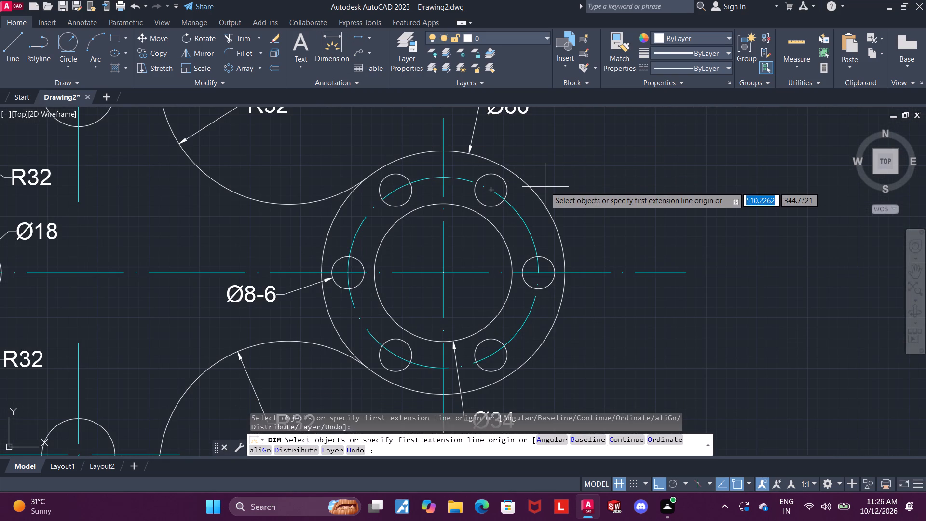
{"action": "left_click", "coordinate": [522, 219]}
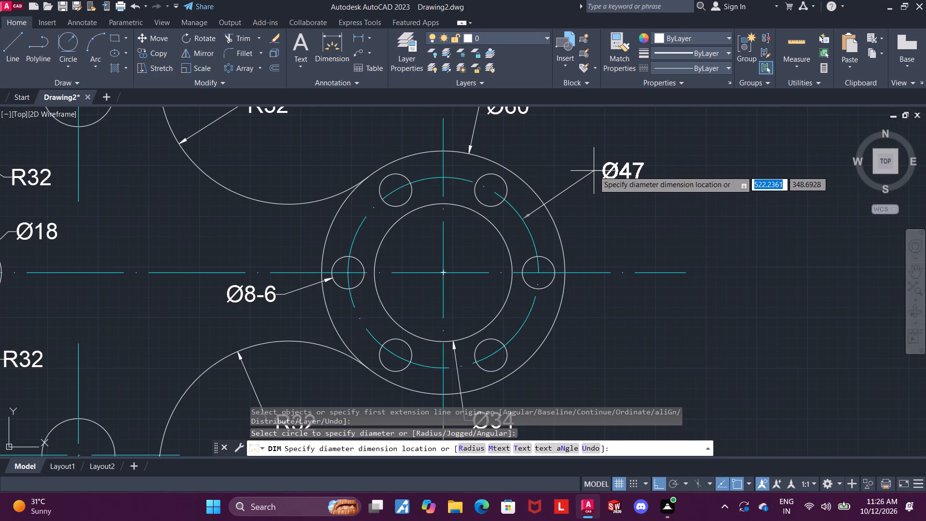
{"action": "left_click", "coordinate": [565, 188]}
{"action": "key", "text": "Escape"}
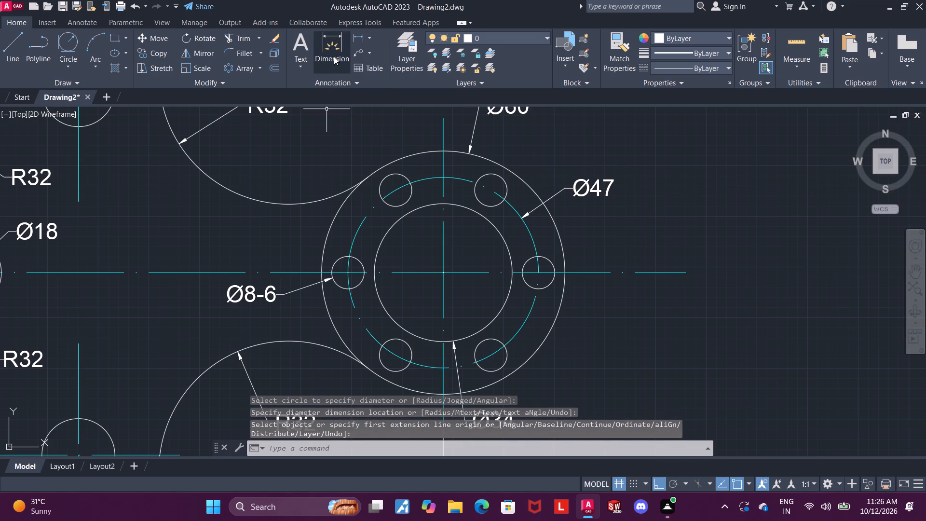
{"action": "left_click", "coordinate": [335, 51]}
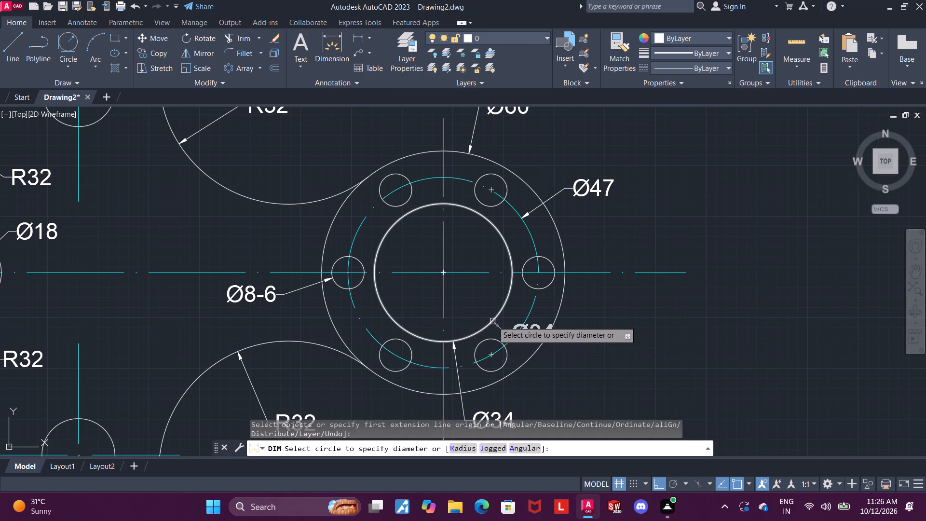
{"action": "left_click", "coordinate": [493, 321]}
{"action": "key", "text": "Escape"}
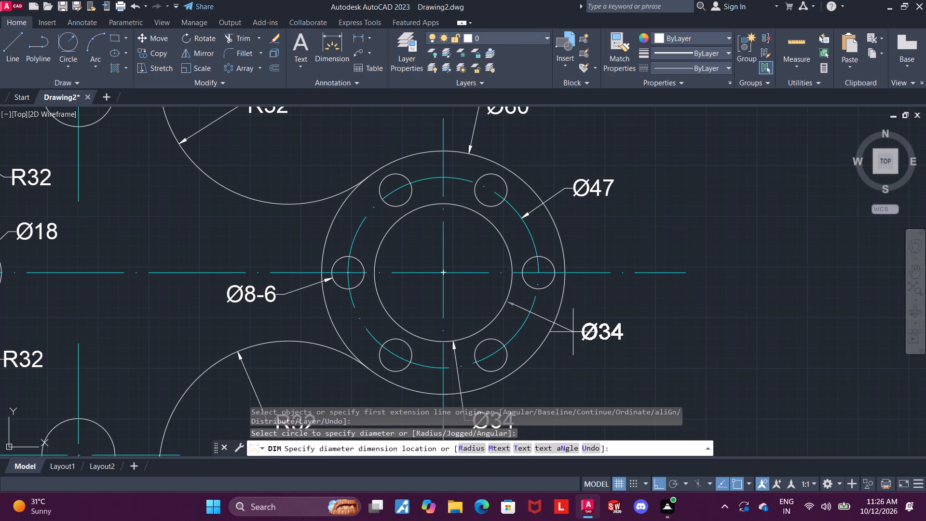
Examine the whole dimensioned part for missing or incomplete dimensions.
{"action": "scroll", "coordinate": [569, 332], "scroll_direction": "down", "scroll_amount": 1}
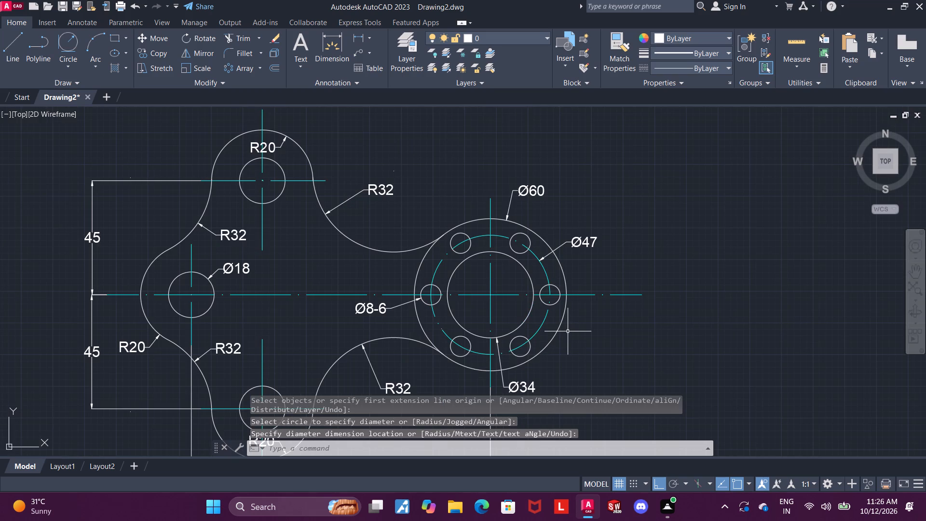
{"action": "middle_click_drag", "start_coordinate": [602, 329], "coordinate": [616, 329]}
{"action": "middle_click_drag", "start_coordinate": [598, 314], "coordinate": [636, 302]}
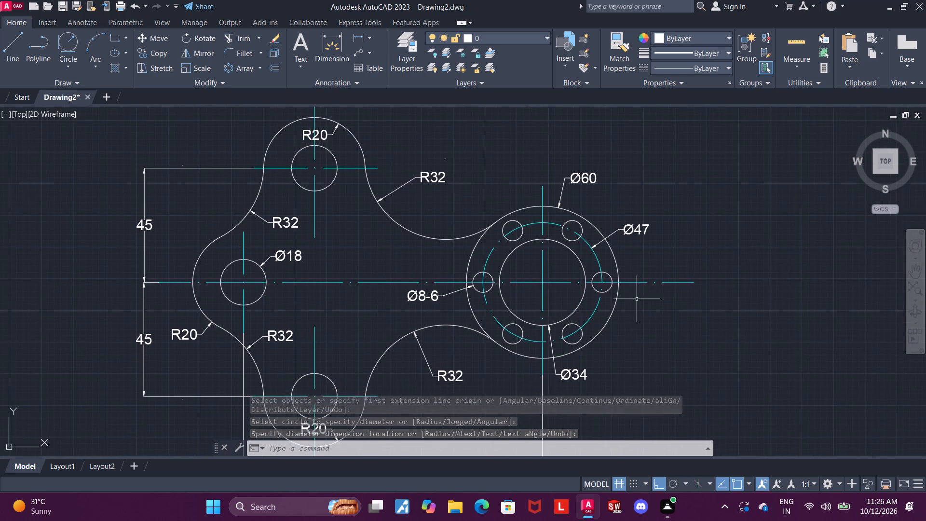
{"action": "scroll", "coordinate": [637, 299], "scroll_direction": "down", "scroll_amount": 1}
{"action": "middle_click_drag", "start_coordinate": [638, 299], "coordinate": [633, 279]}
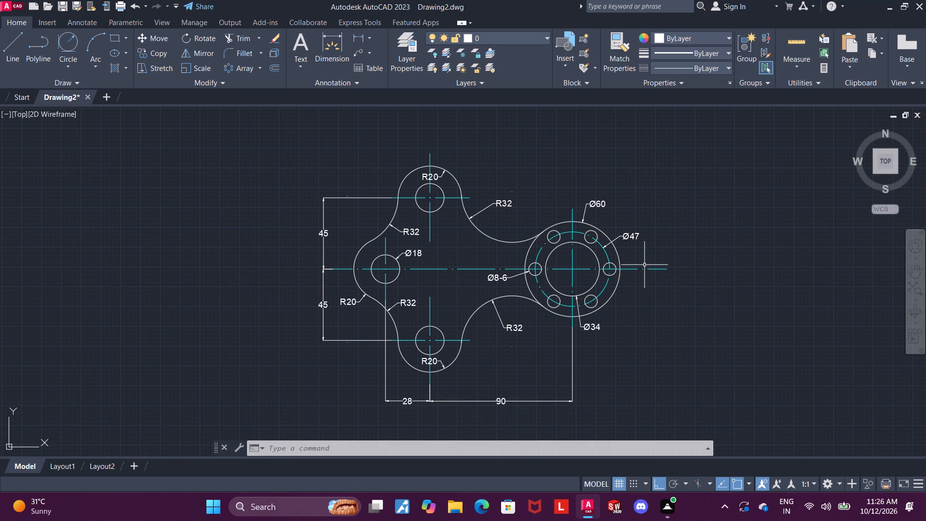
{"action": "scroll", "coordinate": [647, 276], "scroll_direction": "up", "scroll_amount": 1}
{"action": "middle_click_drag", "start_coordinate": [691, 302], "coordinate": [692, 293]}
{"action": "scroll", "coordinate": [688, 288], "scroll_direction": "down", "scroll_amount": 1}
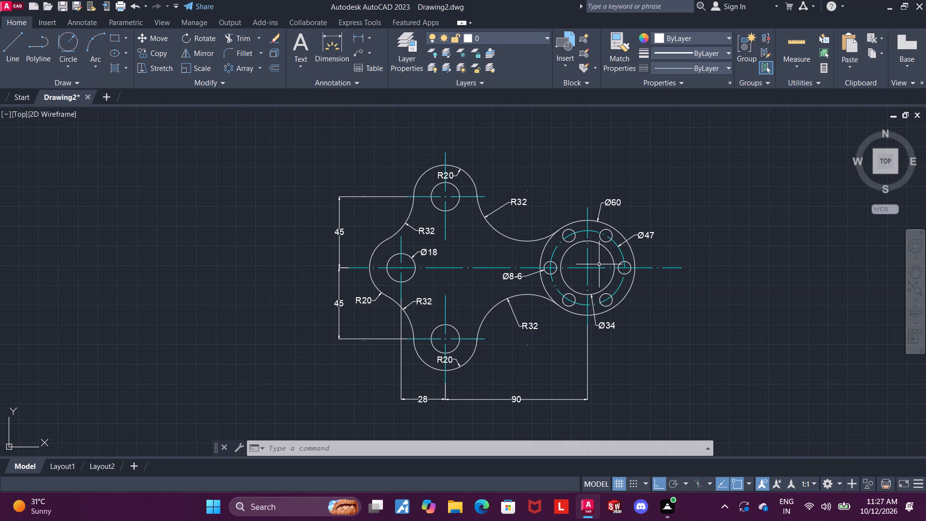
{"action": "middle_click_drag", "start_coordinate": [630, 276], "coordinate": [634, 271]}
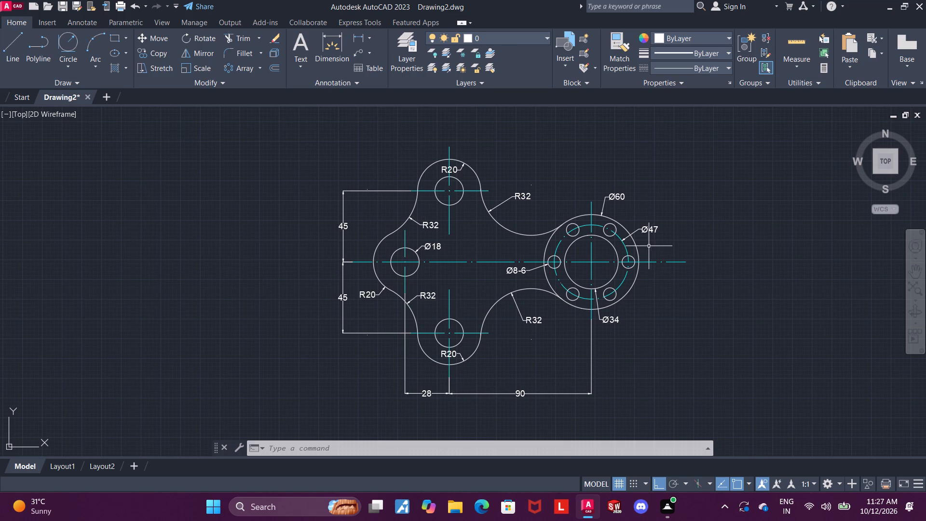
{"action": "scroll", "coordinate": [691, 303], "scroll_direction": "up", "scroll_amount": 2}
{"action": "scroll", "coordinate": [685, 297], "scroll_direction": "down", "scroll_amount": 3}
{"action": "middle_click_drag", "start_coordinate": [685, 291], "coordinate": [669, 295]}
{"action": "scroll", "coordinate": [667, 293], "scroll_direction": "up", "scroll_amount": 1}
{"action": "middle_click_drag", "start_coordinate": [668, 288], "coordinate": [681, 278]}
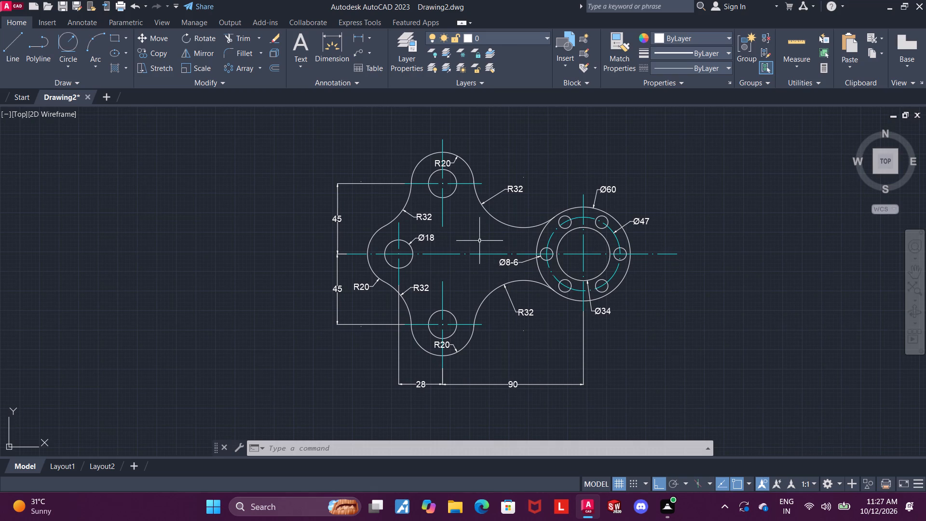
Append " x 3" to the left boss hole's diameter text so it reads Ø18 x 3.
{"action": "scroll", "coordinate": [460, 254], "scroll_direction": "up", "scroll_amount": 1}
{"action": "double_click", "coordinate": [413, 228]}
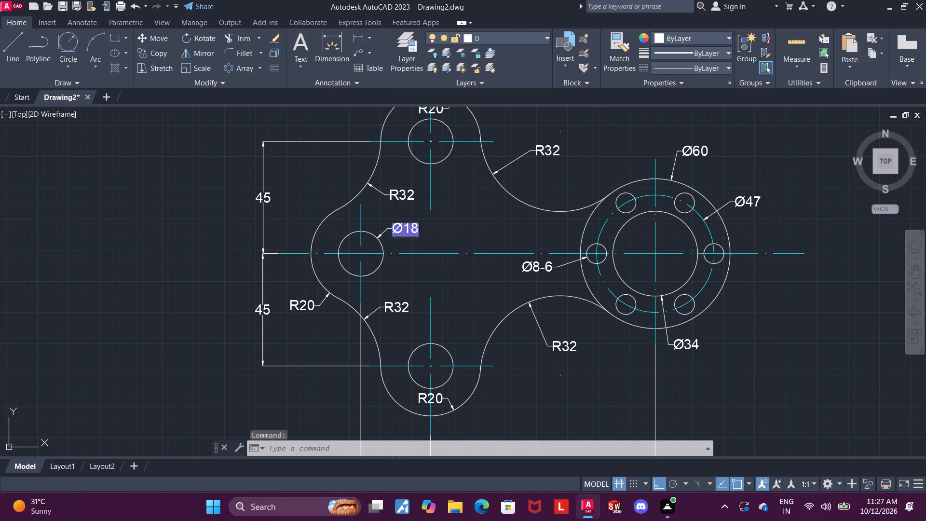
{"action": "key", "text": "Right"}
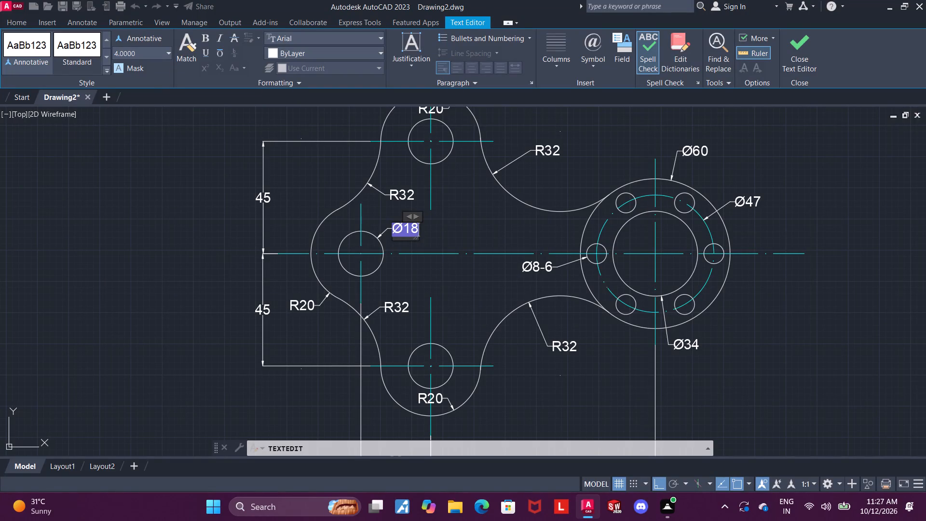
{"action": "key", "text": "space"}
{"action": "type", "text": "x3"}
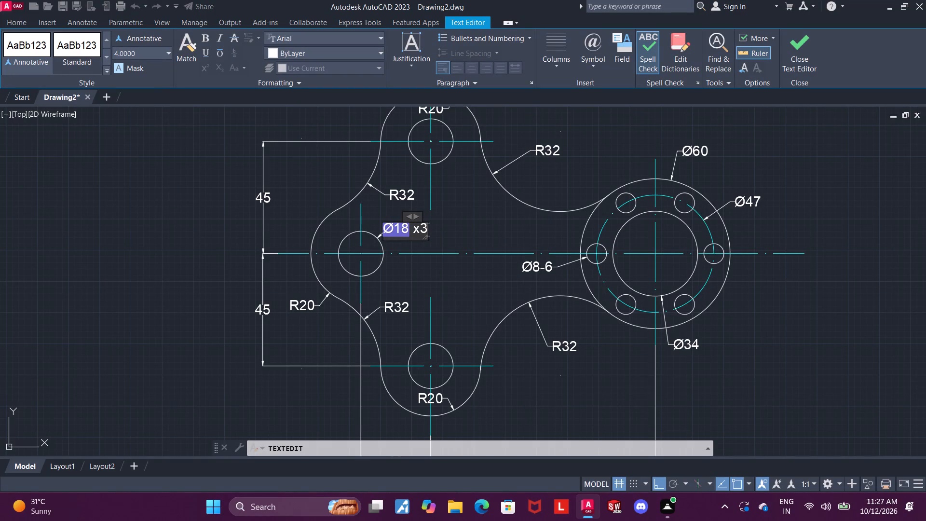
{"action": "left_click", "coordinate": [423, 231]}
{"action": "key", "text": "space"}
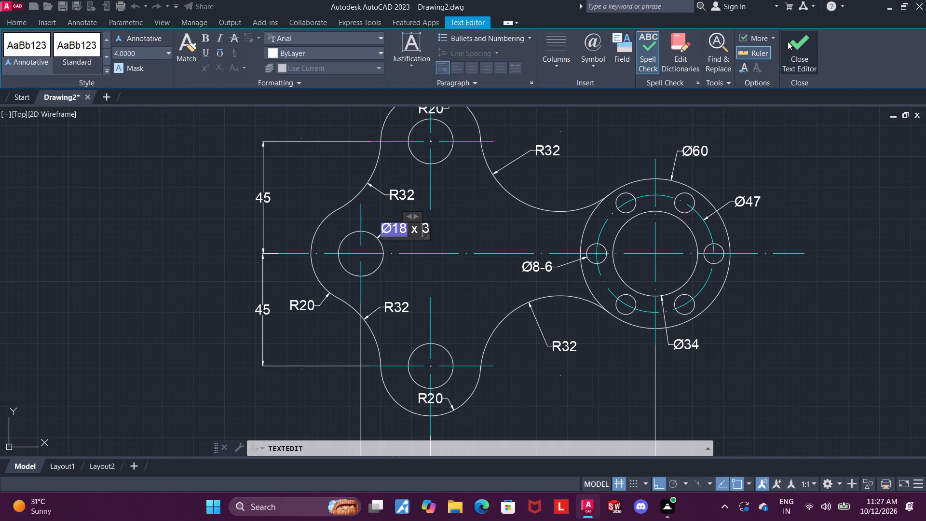
{"action": "left_click", "coordinate": [788, 41]}
{"action": "key", "text": "Escape"}
Replace the hyphen with "x" in the small flange hole's diameter text so it reads Ø8x6.
{"action": "scroll", "coordinate": [754, 220], "scroll_direction": "down", "scroll_amount": 1}
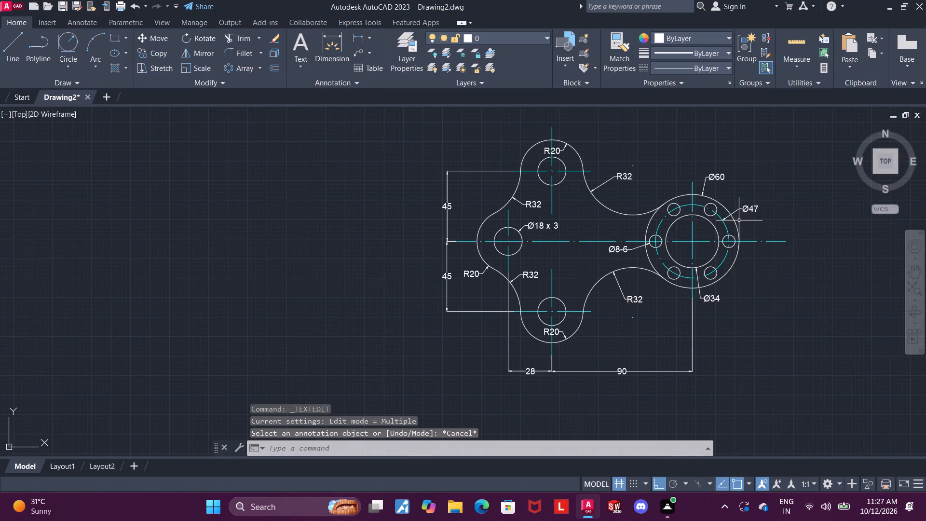
{"action": "middle_click_drag", "start_coordinate": [739, 220], "coordinate": [681, 215]}
{"action": "scroll", "coordinate": [615, 231], "scroll_direction": "up", "scroll_amount": 3}
{"action": "scroll", "coordinate": [580, 244], "scroll_direction": "down", "scroll_amount": 1}
{"action": "key", "text": "Escape"}
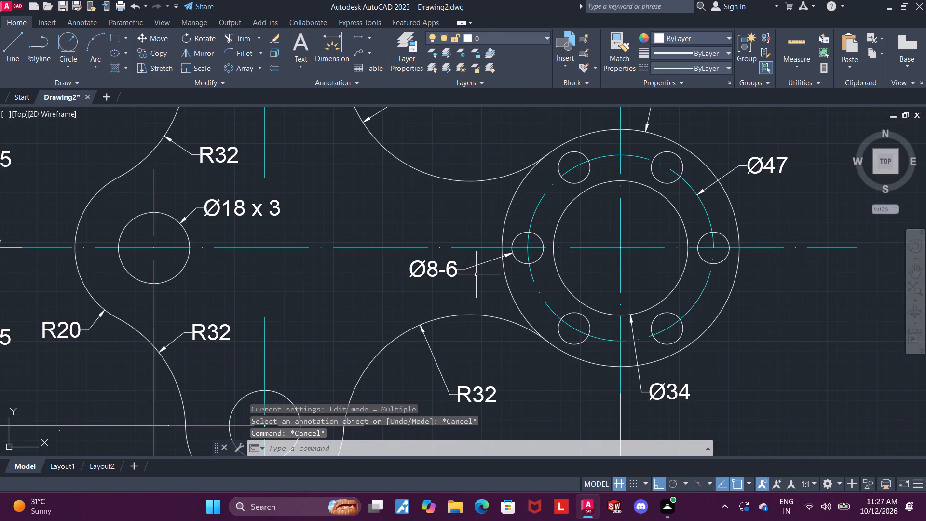
{"action": "double_click", "coordinate": [441, 267]}
{"action": "double_click", "coordinate": [441, 273]}
{"action": "left_click", "coordinate": [445, 274]}
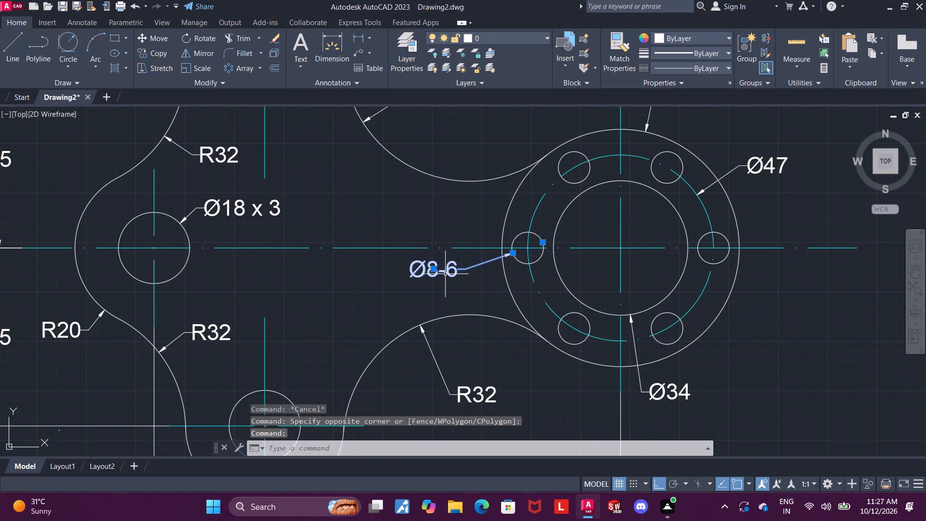
{"action": "double_click", "coordinate": [451, 270]}
{"action": "left_click", "coordinate": [443, 272]}
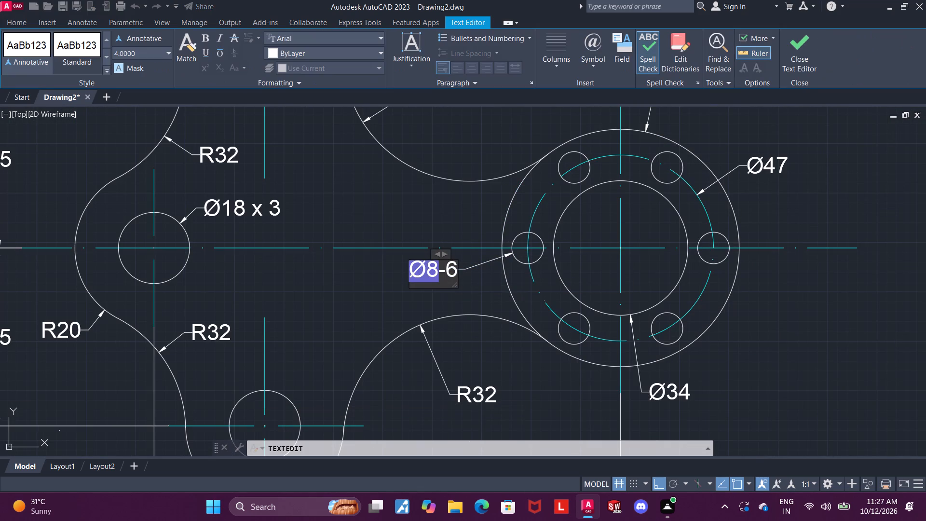
{"action": "key", "text": "BackSpace"}
{"action": "key", "text": "x"}
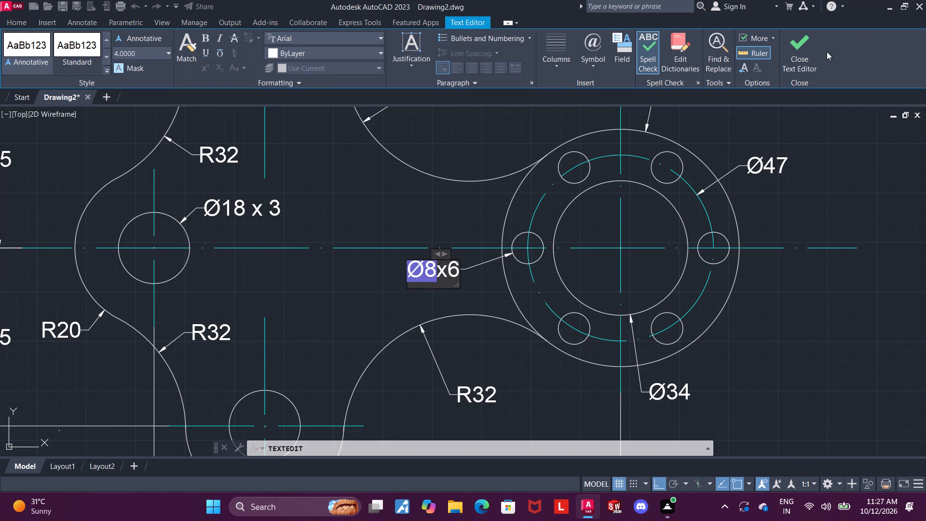
{"action": "left_click", "coordinate": [802, 52]}
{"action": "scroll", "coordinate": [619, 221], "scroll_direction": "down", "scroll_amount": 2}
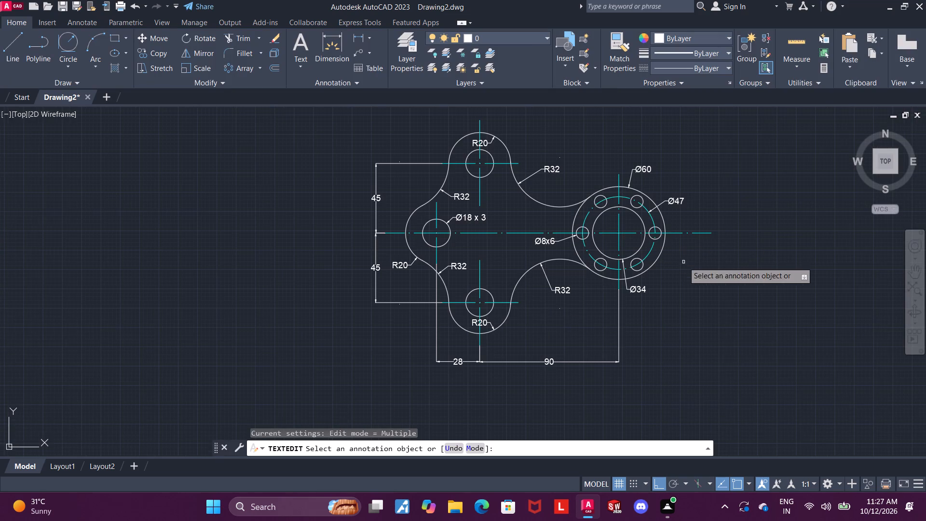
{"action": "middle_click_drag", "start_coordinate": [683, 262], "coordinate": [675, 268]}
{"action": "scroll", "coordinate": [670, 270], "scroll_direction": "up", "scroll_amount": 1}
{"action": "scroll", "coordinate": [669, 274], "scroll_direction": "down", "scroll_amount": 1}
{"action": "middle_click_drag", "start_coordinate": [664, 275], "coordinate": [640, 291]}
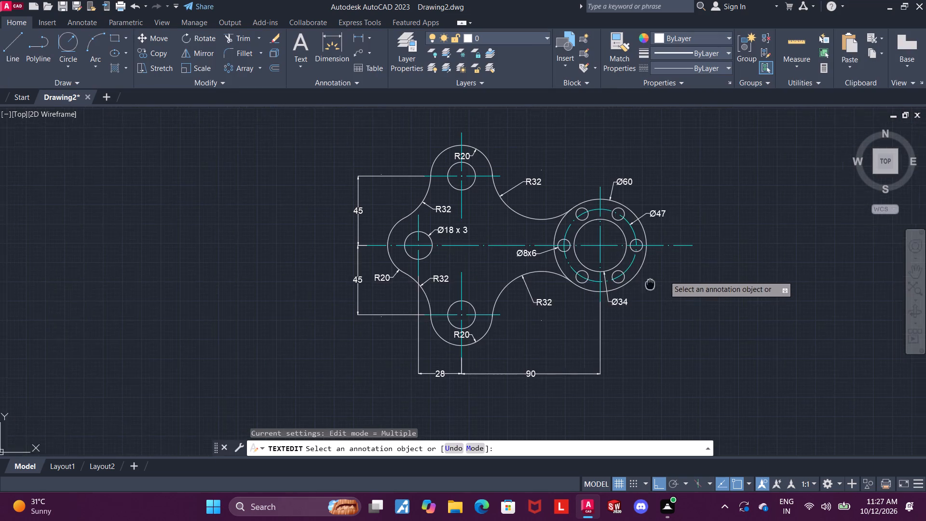
Examine the completed part, checking the flange, bosses, tangent arcs, dimension placement and the edited hole-count notes.
{"action": "middle_click_drag", "start_coordinate": [640, 291], "coordinate": [632, 297]}
{"action": "scroll", "coordinate": [646, 303], "scroll_direction": "up", "scroll_amount": 1}
{"action": "scroll", "coordinate": [646, 303], "scroll_direction": "down", "scroll_amount": 1}
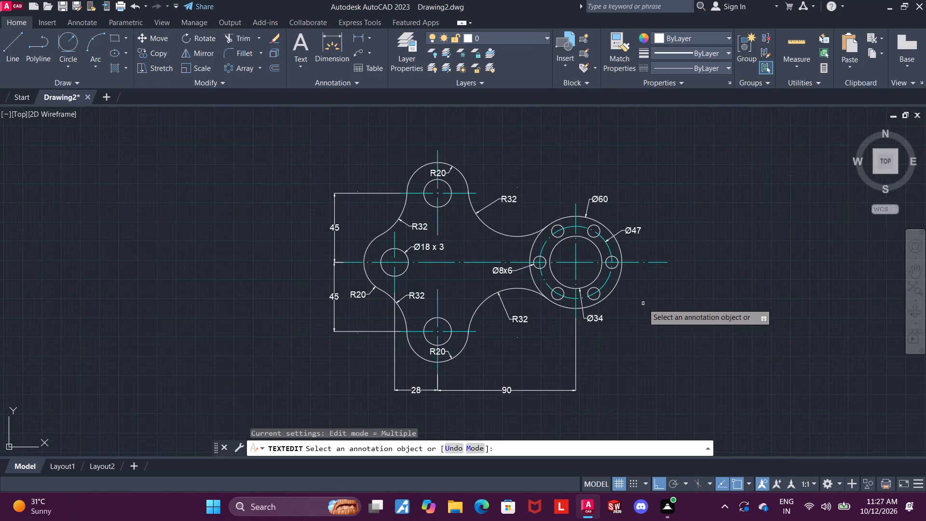
{"action": "middle_click_drag", "start_coordinate": [639, 303], "coordinate": [624, 296]}
{"action": "middle_click", "coordinate": [621, 293]}
{"action": "middle_click_drag", "start_coordinate": [620, 284], "coordinate": [621, 279]}
{"action": "scroll", "coordinate": [620, 283], "scroll_direction": "up", "scroll_amount": 2}
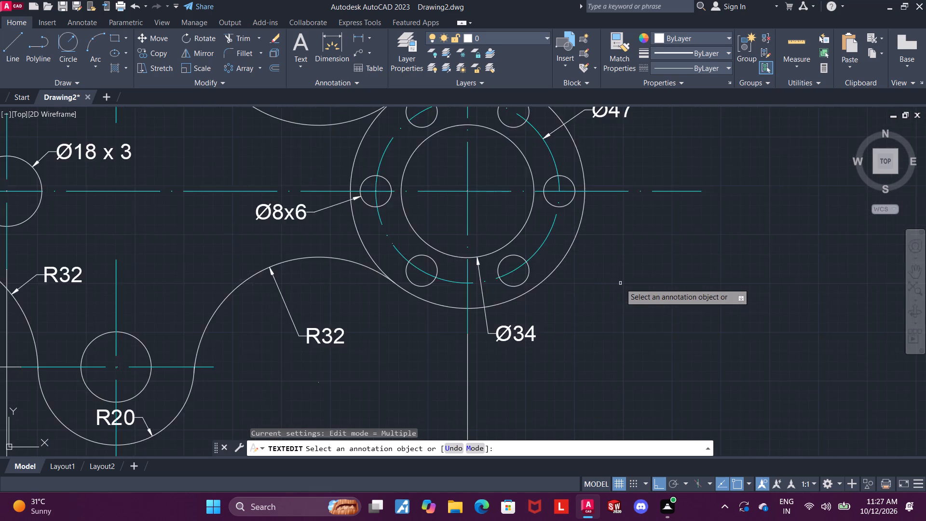
{"action": "scroll", "coordinate": [620, 283], "scroll_direction": "down", "scroll_amount": 2}
{"action": "left_click", "coordinate": [912, 276]}
{"action": "left_click_drag", "start_coordinate": [689, 247], "coordinate": [749, 239]}
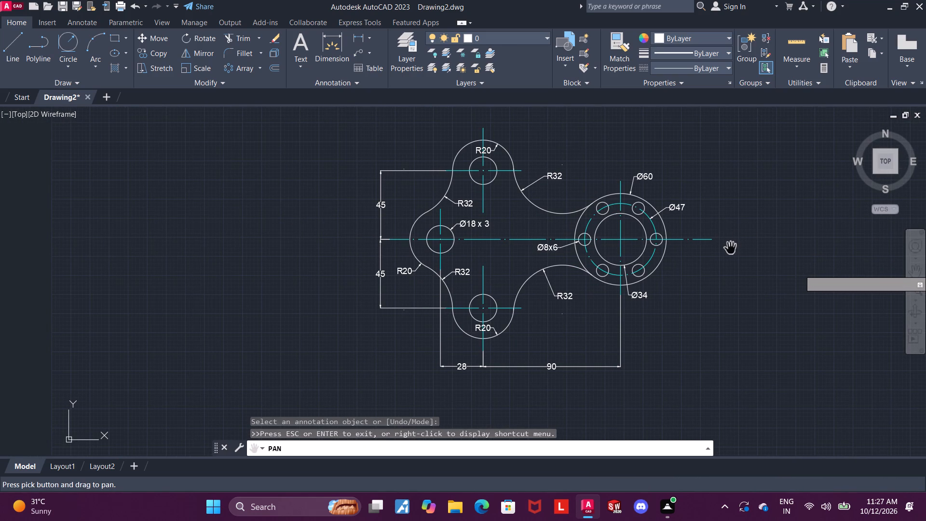
{"action": "middle_click_drag", "start_coordinate": [730, 248], "coordinate": [705, 247]}
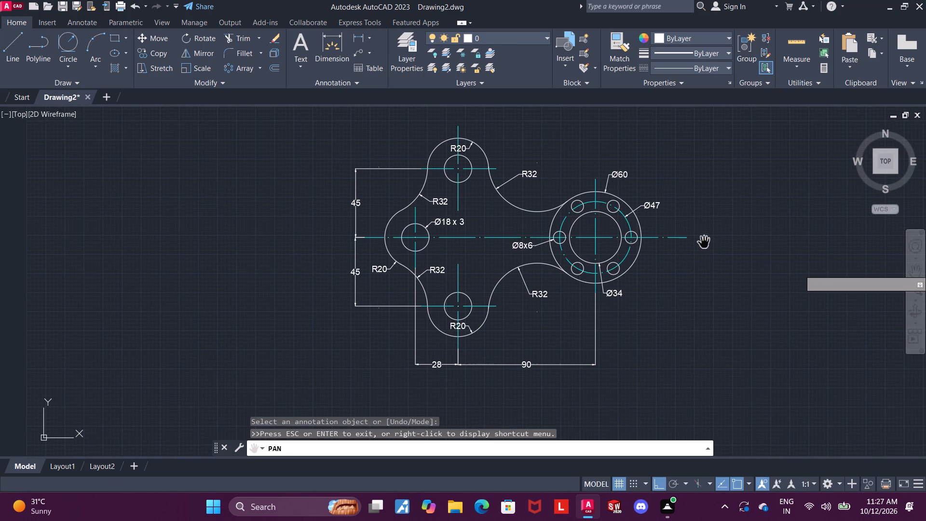
{"action": "left_click_drag", "start_coordinate": [699, 244], "coordinate": [708, 229]}
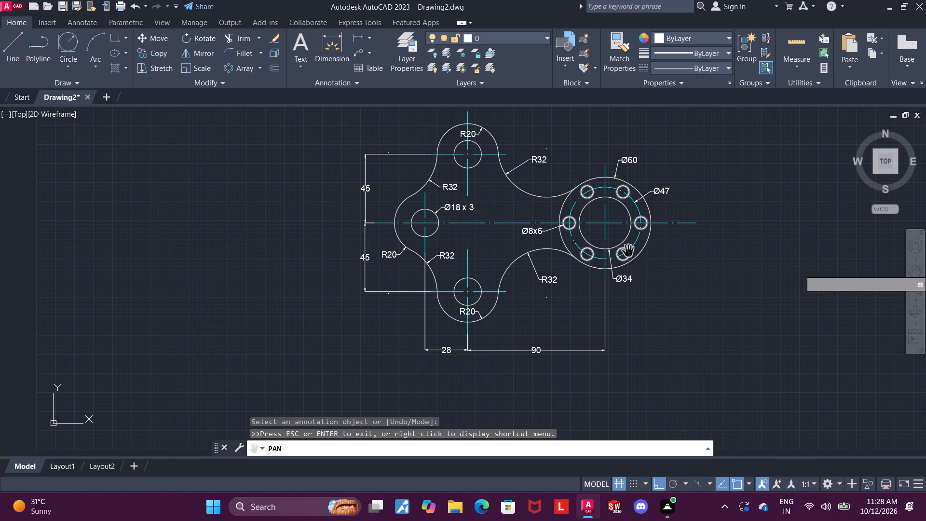
{"action": "left_click_drag", "start_coordinate": [658, 252], "coordinate": [627, 236]}
{"action": "scroll", "coordinate": [425, 313], "scroll_direction": "up", "scroll_amount": 1}
{"action": "scroll", "coordinate": [511, 299], "scroll_direction": "down", "scroll_amount": 1}
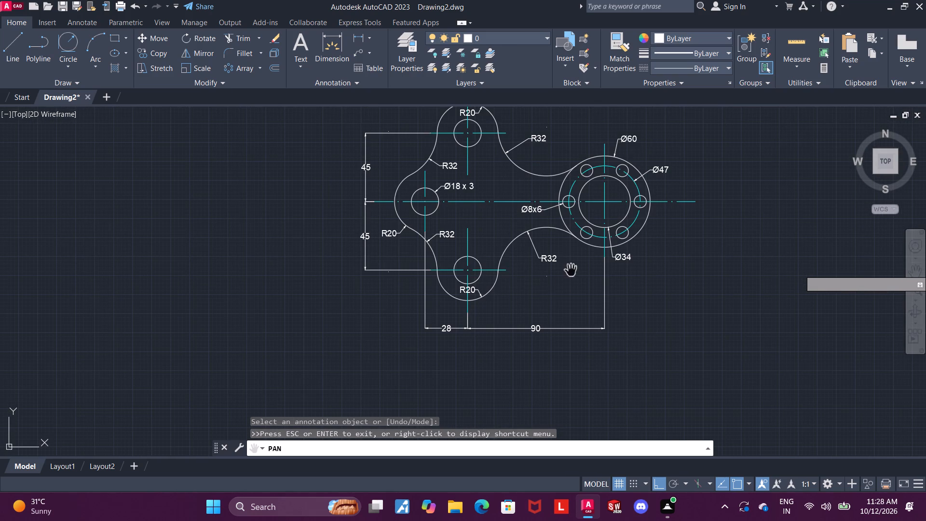
{"action": "left_click_drag", "start_coordinate": [696, 255], "coordinate": [672, 291]}
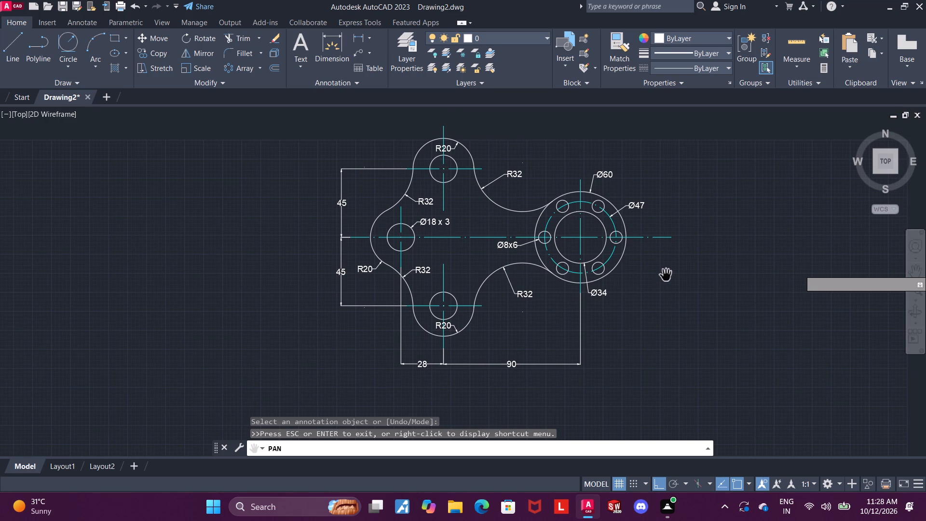
{"action": "left_click", "coordinate": [652, 271]}
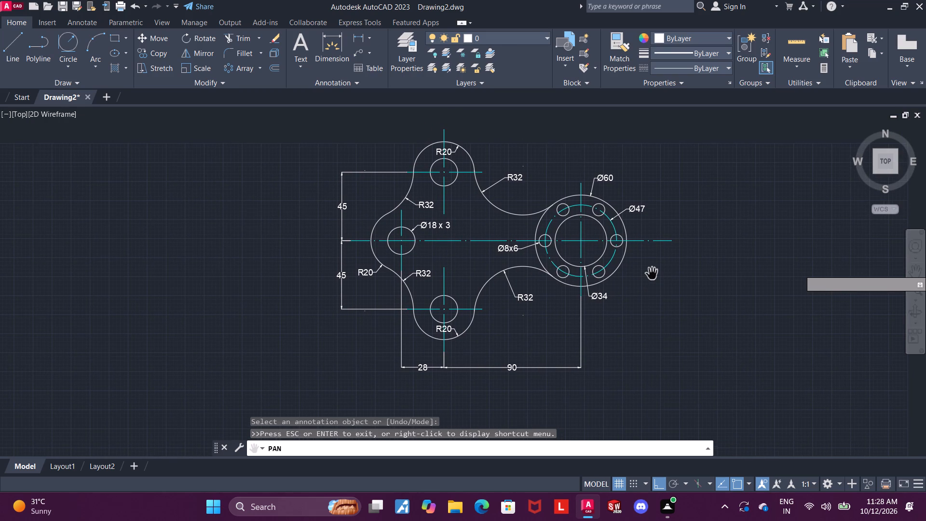
{"action": "left_click_drag", "start_coordinate": [652, 274], "coordinate": [670, 265]}
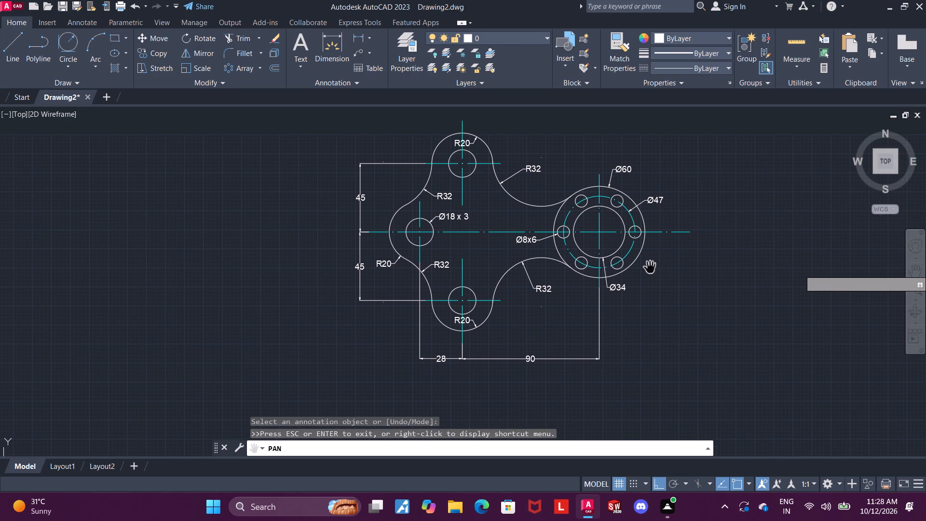
{"action": "left_click_drag", "start_coordinate": [654, 270], "coordinate": [658, 275]}
{"action": "key", "text": "Escape"}
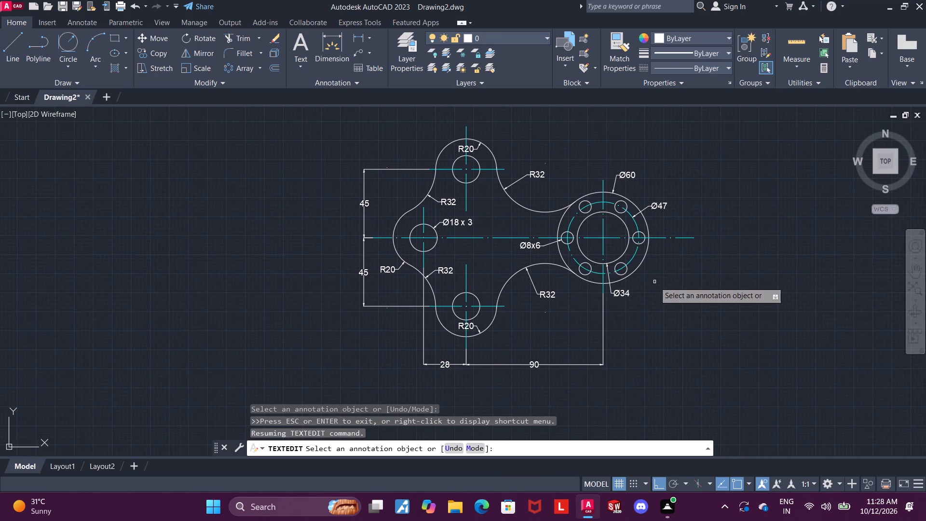
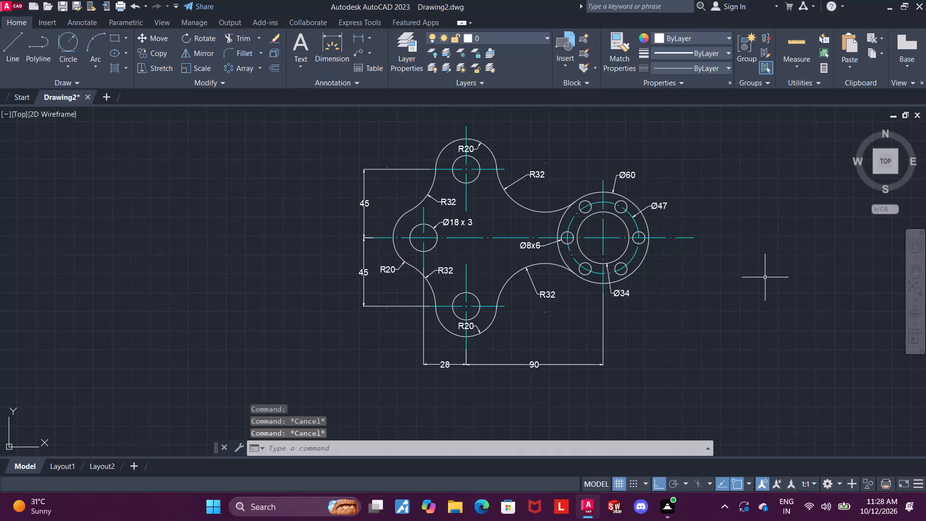
Turn off command log file recording with LOGFILEOFF.
{"action": "type", "text": "logfile"}
{"action": "left_click", "coordinate": [797, 312]}
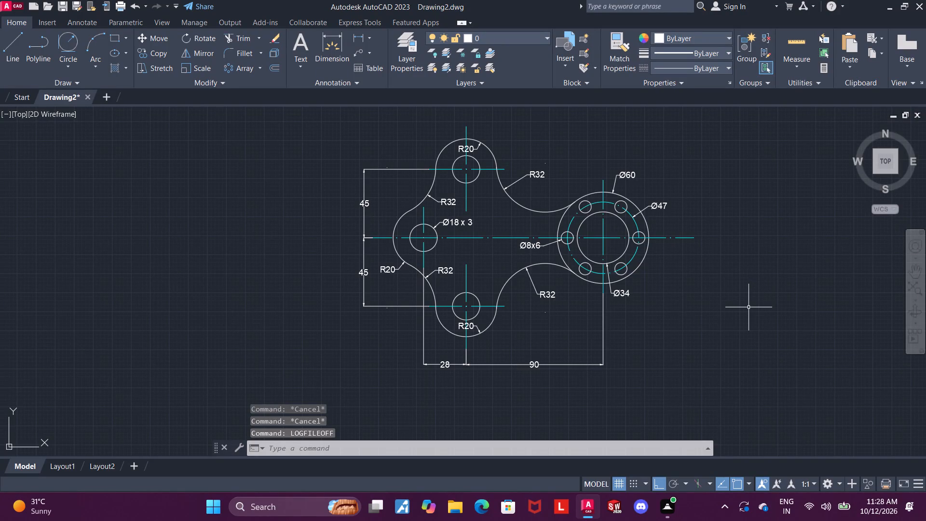
Save the drawing in Downloads as "tri ear flanged linkage plate" in AutoCAD 2018 DWG format.
{"action": "key", "text": "ctrl+s"}
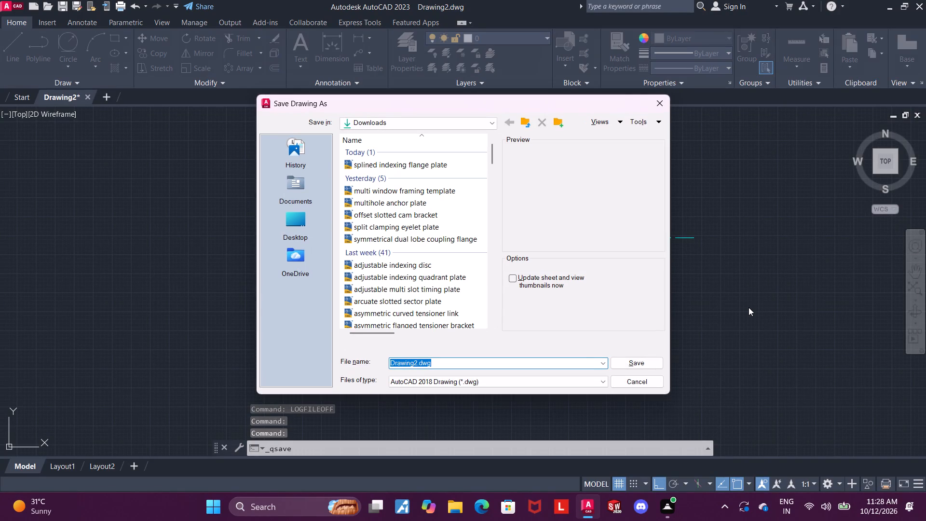
{"action": "type", "text": "tri ear flanged linkage plate"}
{"action": "key", "text": "space"}
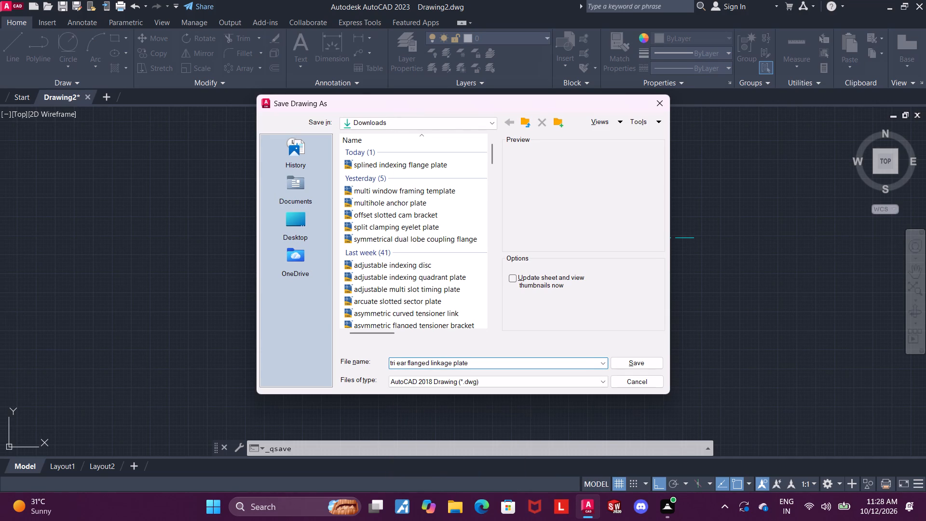
{"action": "left_click", "coordinate": [651, 364]}
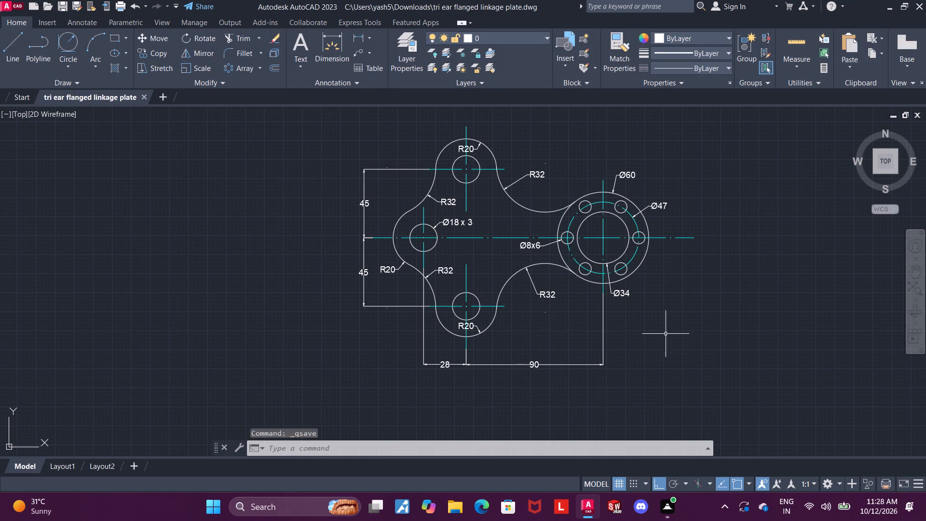
Set up a plot with the DWG To PDF.pc3 plotter, ISO A4 (297.00 x 210.00 MM) paper and a centred plot.
{"action": "type", "text": "plot"}
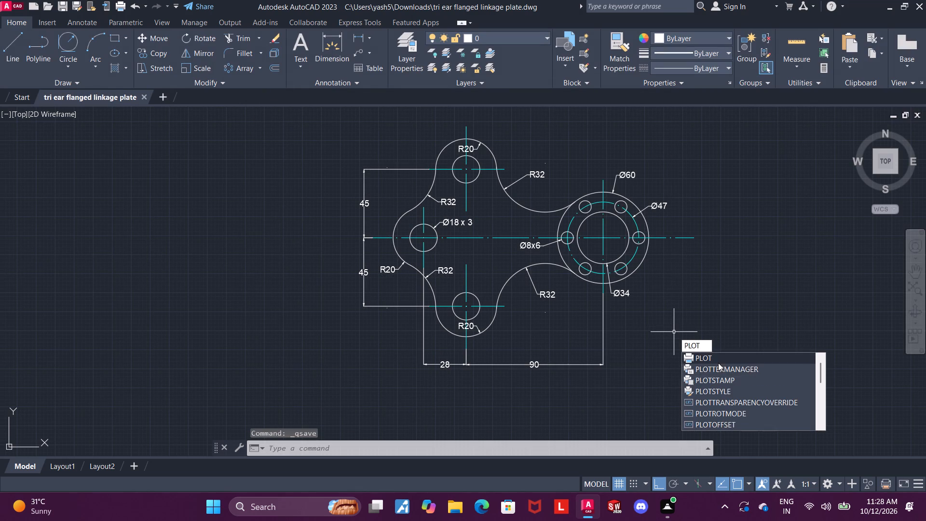
{"action": "left_click", "coordinate": [718, 363]}
{"action": "left_click", "coordinate": [404, 164]}
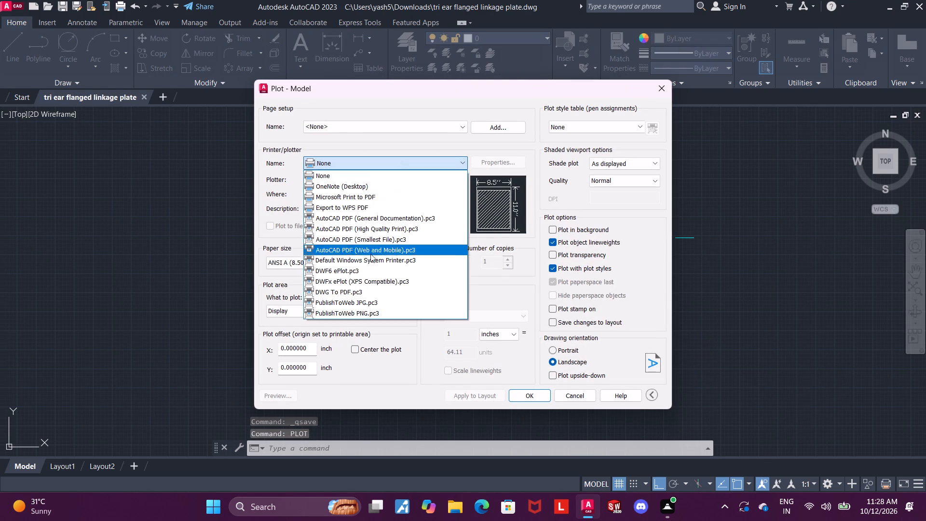
{"action": "left_click", "coordinate": [331, 295]}
{"action": "left_click", "coordinate": [339, 263]}
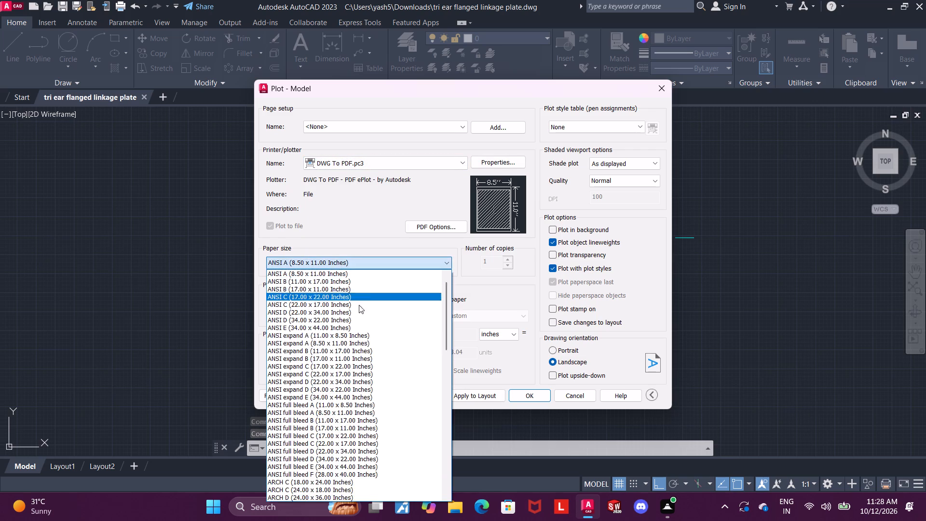
{"action": "scroll", "coordinate": [361, 307], "scroll_direction": "down", "scroll_amount": 10}
{"action": "scroll", "coordinate": [343, 384], "scroll_direction": "down", "scroll_amount": 1}
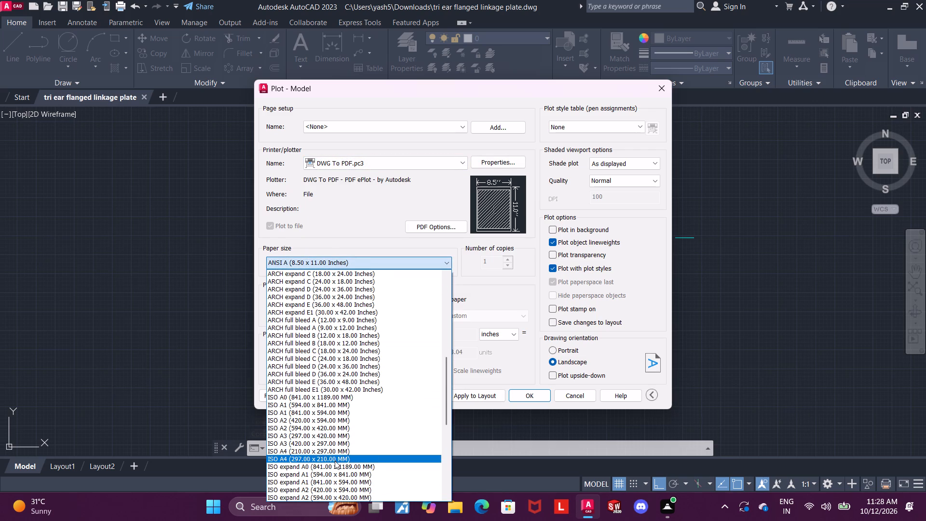
{"action": "left_click", "coordinate": [335, 461]}
{"action": "left_click", "coordinate": [358, 350]}
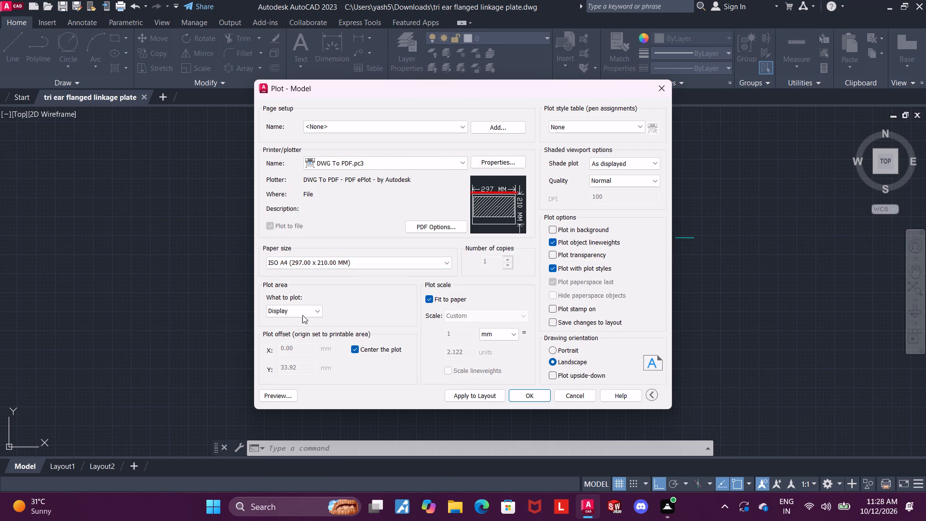
Define the plot area as a window enclosing the whole part with all its dimensions.
{"action": "left_click", "coordinate": [302, 311]}
{"action": "left_click", "coordinate": [296, 344]}
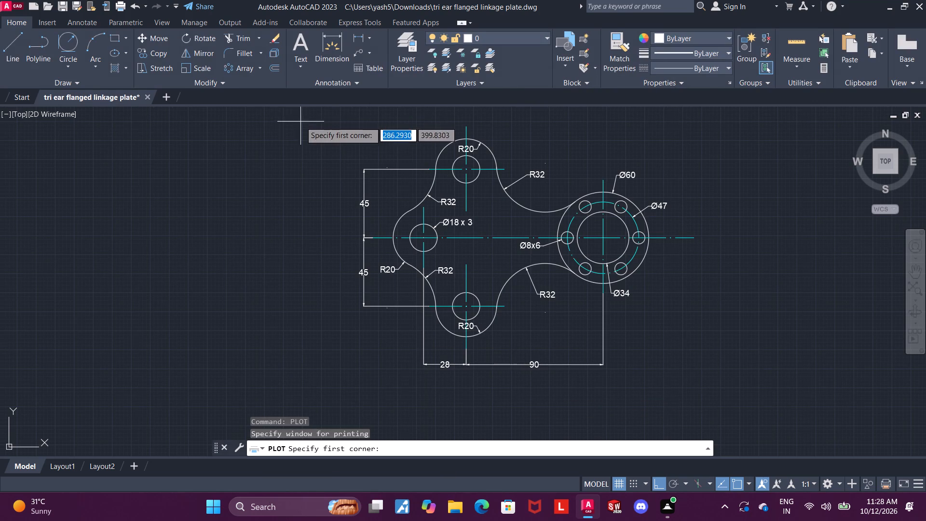
{"action": "left_click", "coordinate": [294, 112]}
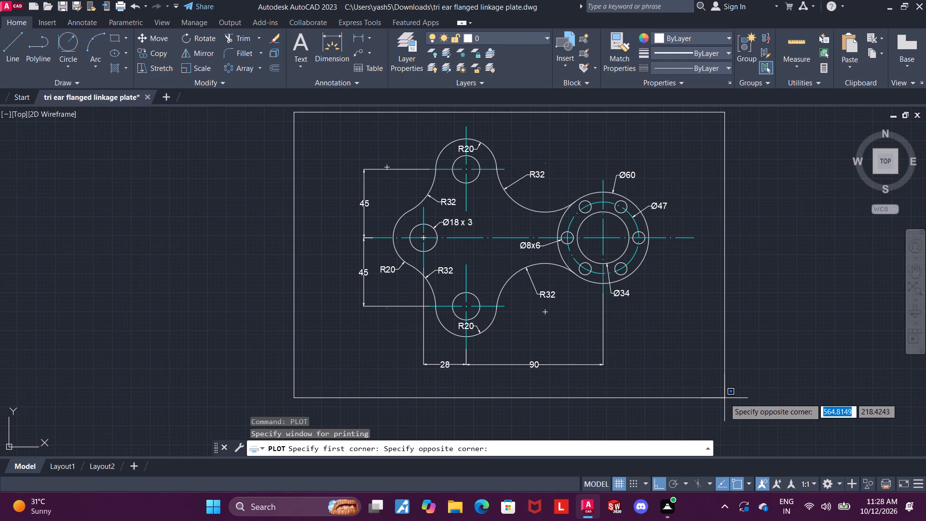
{"action": "left_click", "coordinate": [724, 398]}
Plot the drawing to Downloads as "tri ear flanged linkage plate-Model.pdf".
{"action": "left_click", "coordinate": [530, 394]}
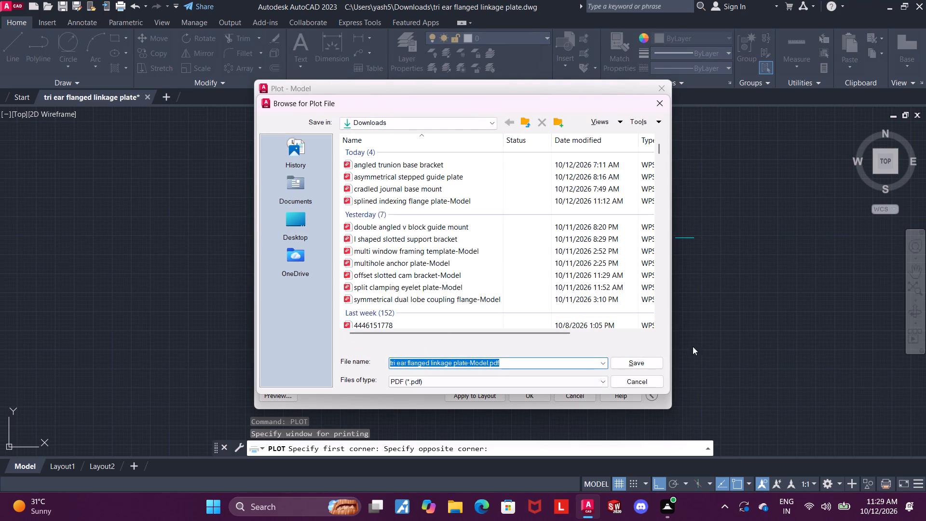
{"action": "left_click", "coordinate": [652, 359]}
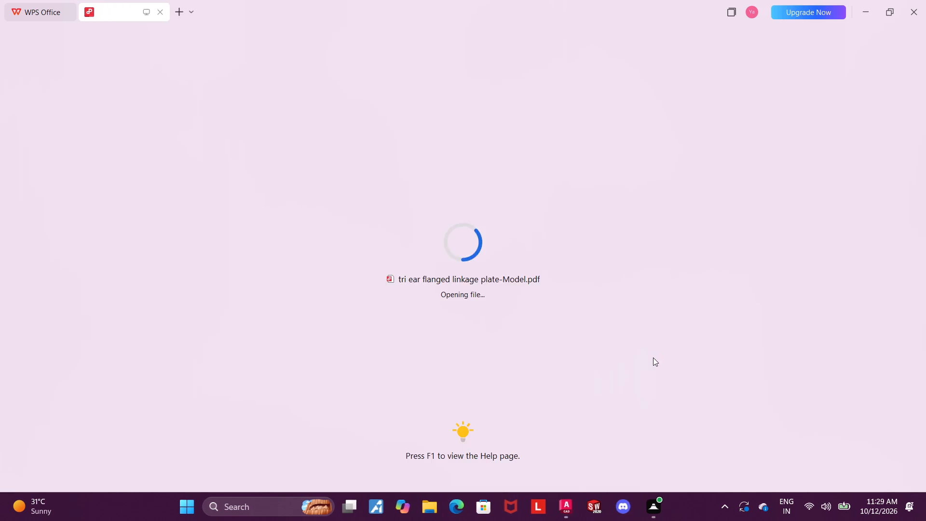